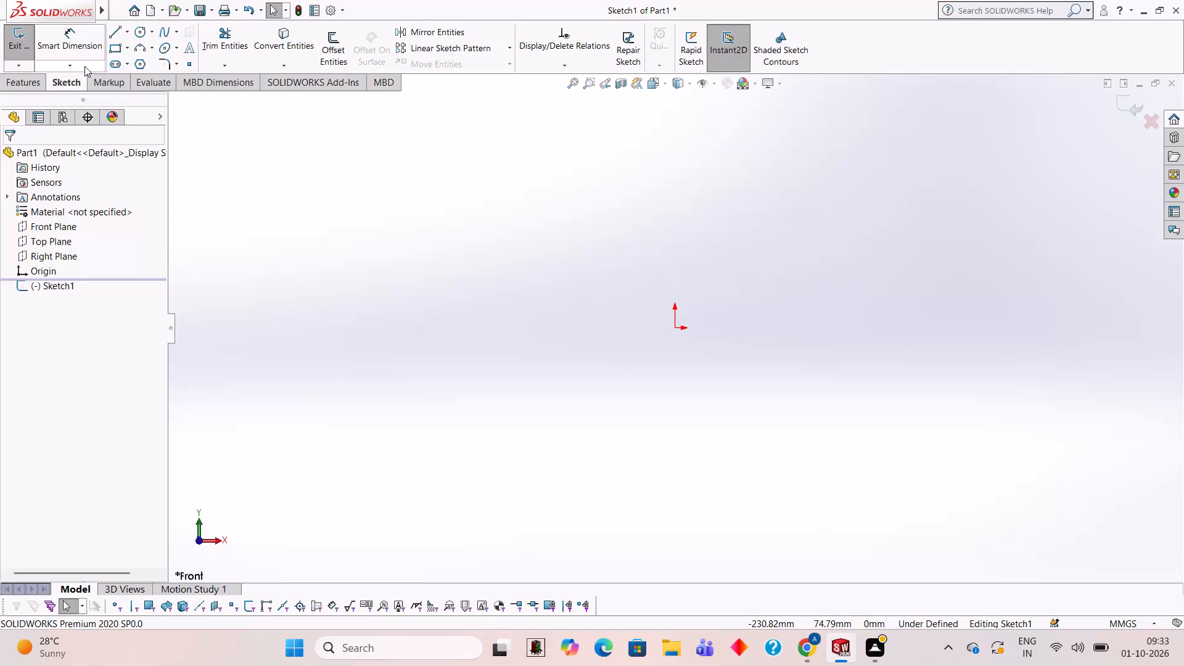
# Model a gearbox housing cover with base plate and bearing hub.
# Sketch a closed rectangle of lines starting at the origin, 251 mm wide and 160 mm high.
pyautogui.click(117, 31)
pyautogui.click(672, 326)
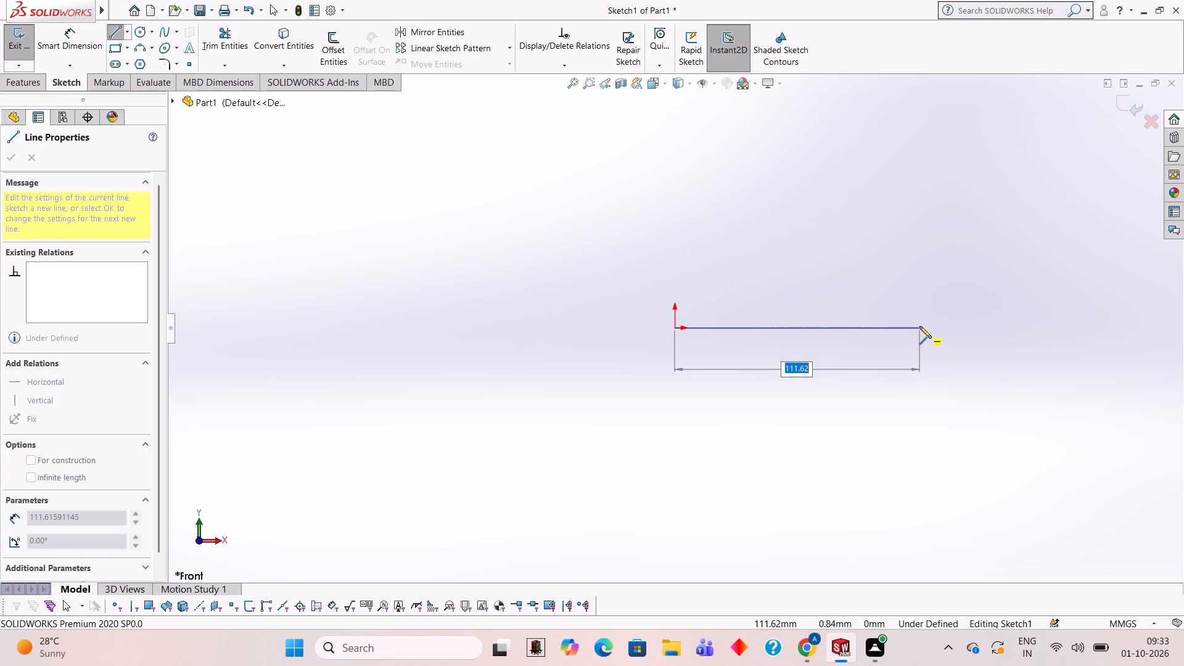
pyautogui.write('251')
pyautogui.press('Return')
pyautogui.scroll(6, 919, 326)
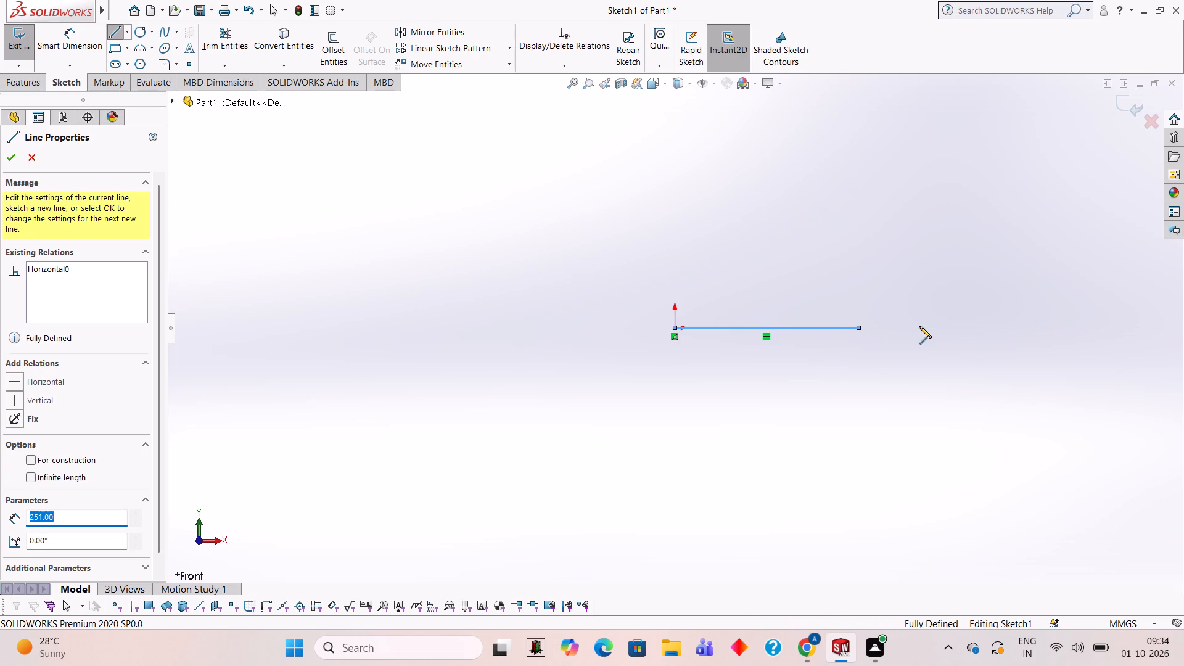
pyautogui.scroll(-2, 908, 342)
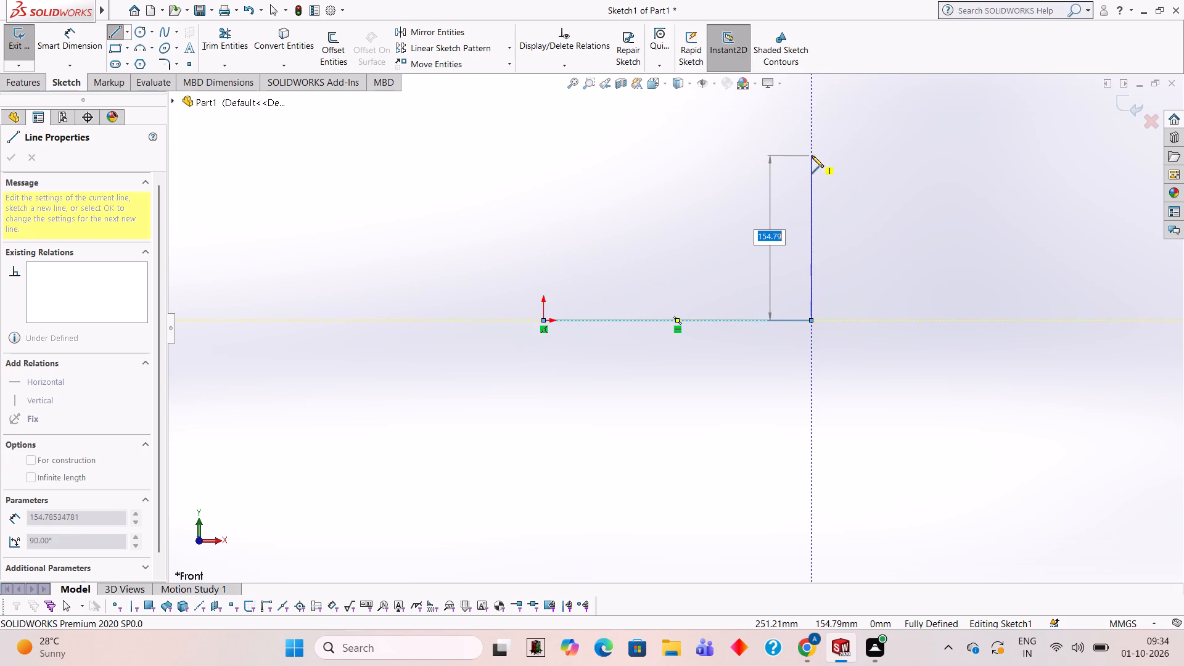
pyautogui.press('1')
pyautogui.write('60')
pyautogui.press('Return')
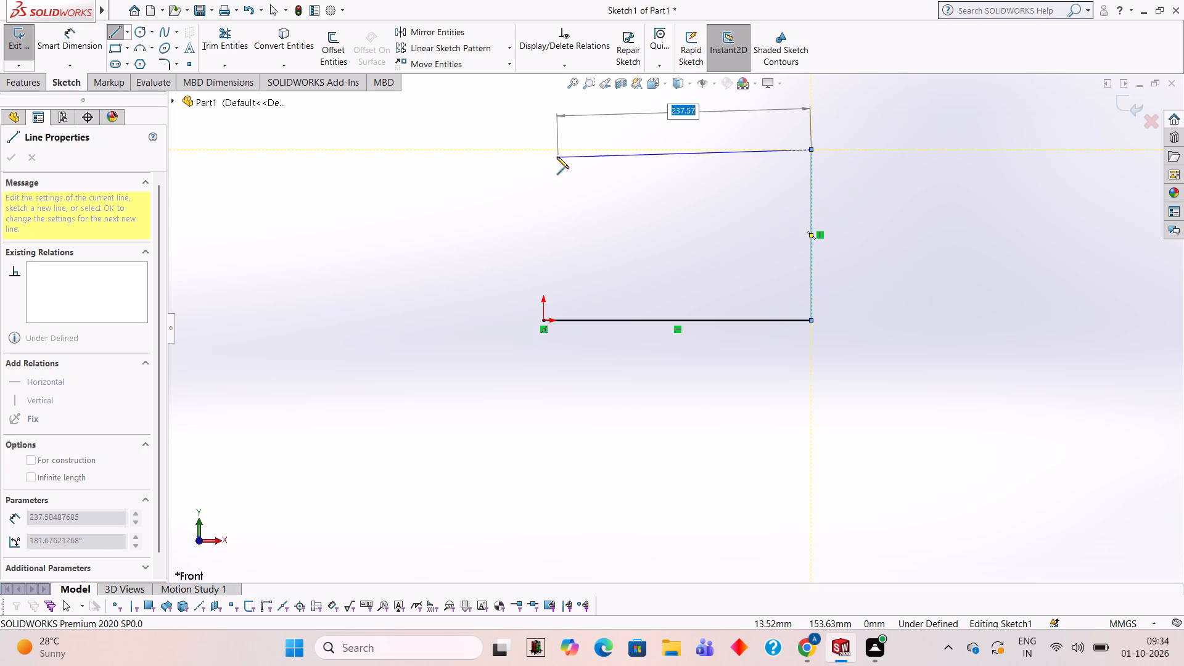
pyautogui.click(542, 149)
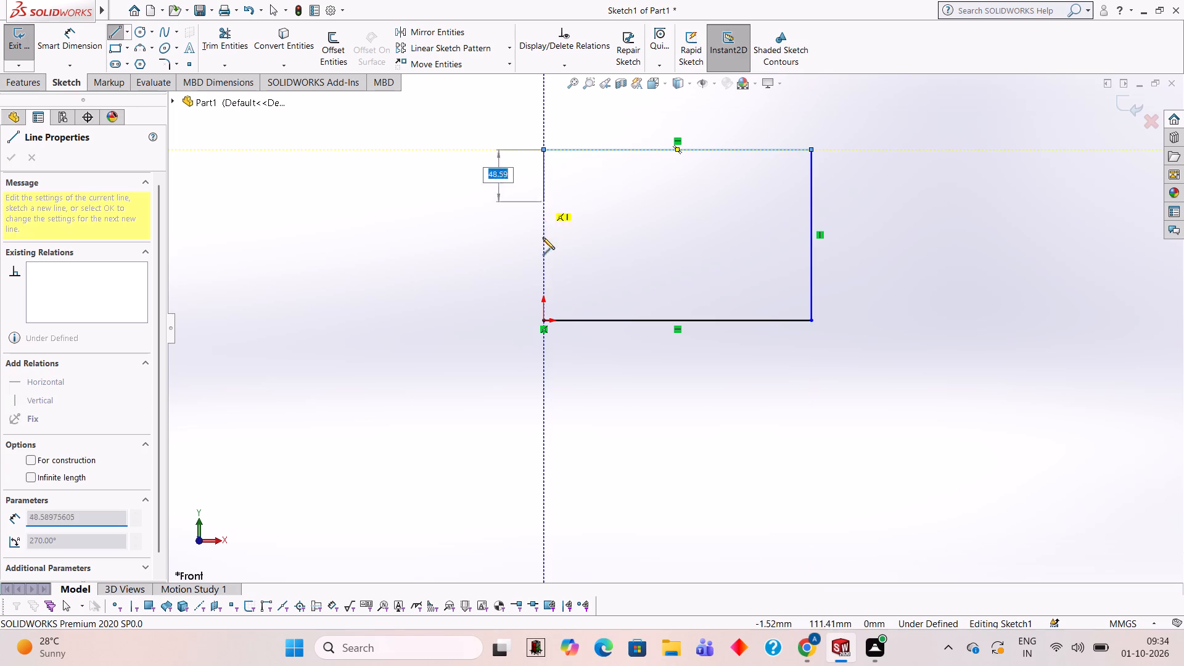
pyautogui.click(543, 320)
pyautogui.scroll(2, 834, 143)
pyautogui.scroll(-2, 834, 143)
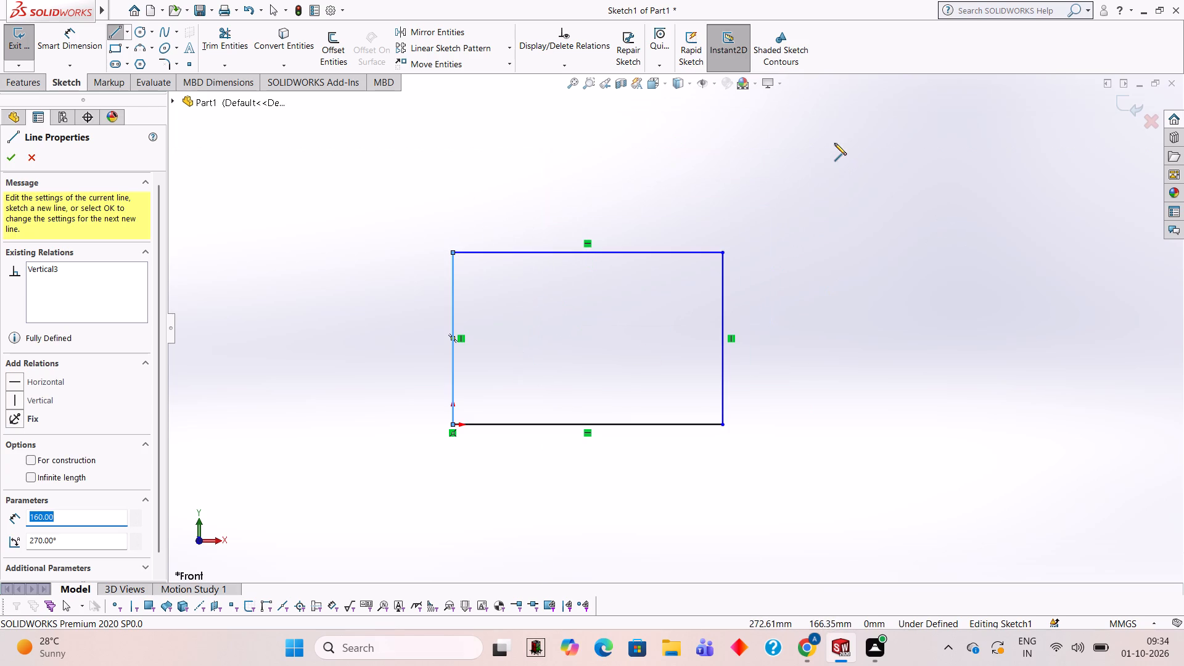
pyautogui.scroll(-1, 414, 469)
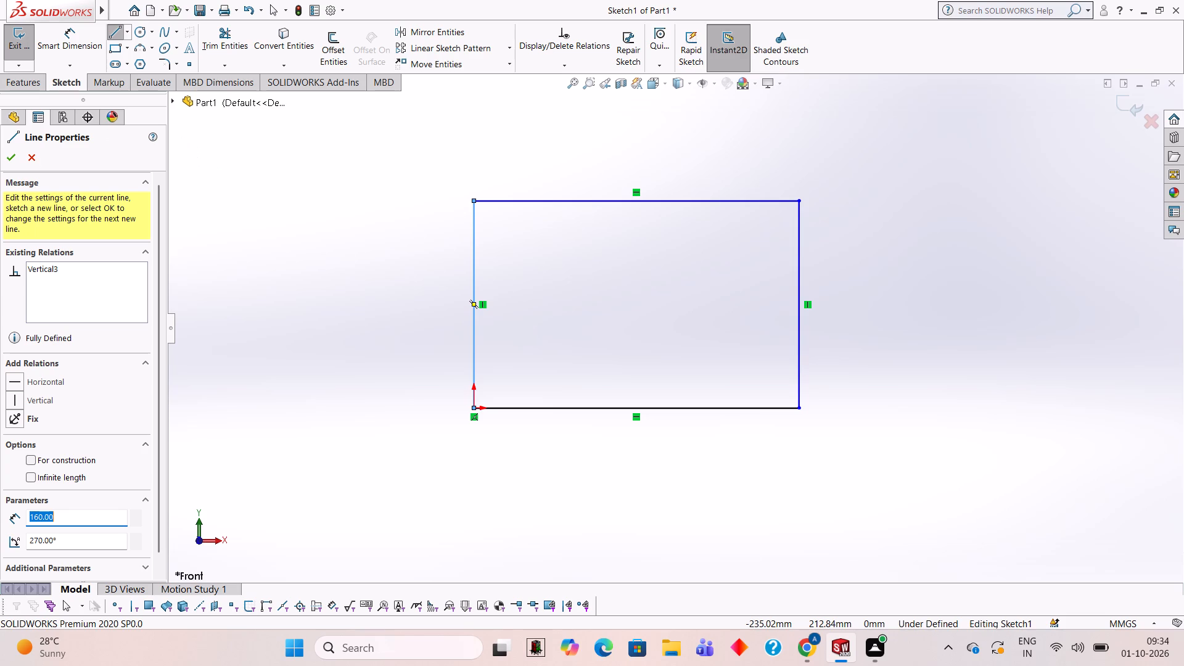
# Extrude the rectangle as a Blind boss with a depth of 22 mm.
pyautogui.click(33, 82)
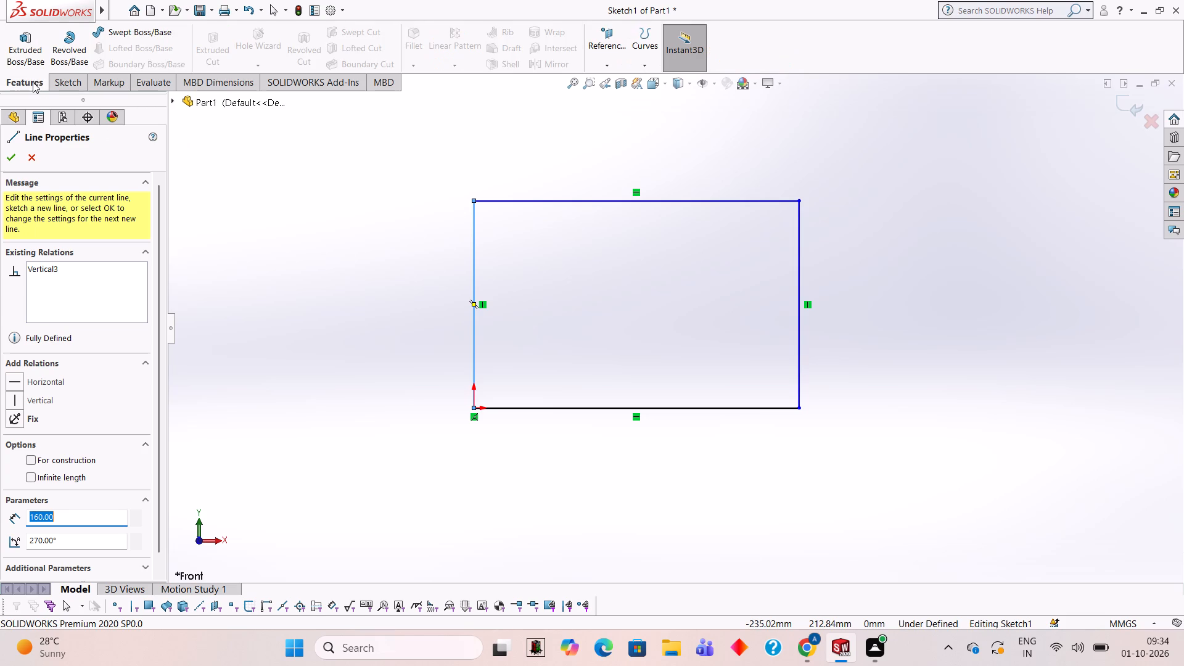
pyautogui.click(25, 43)
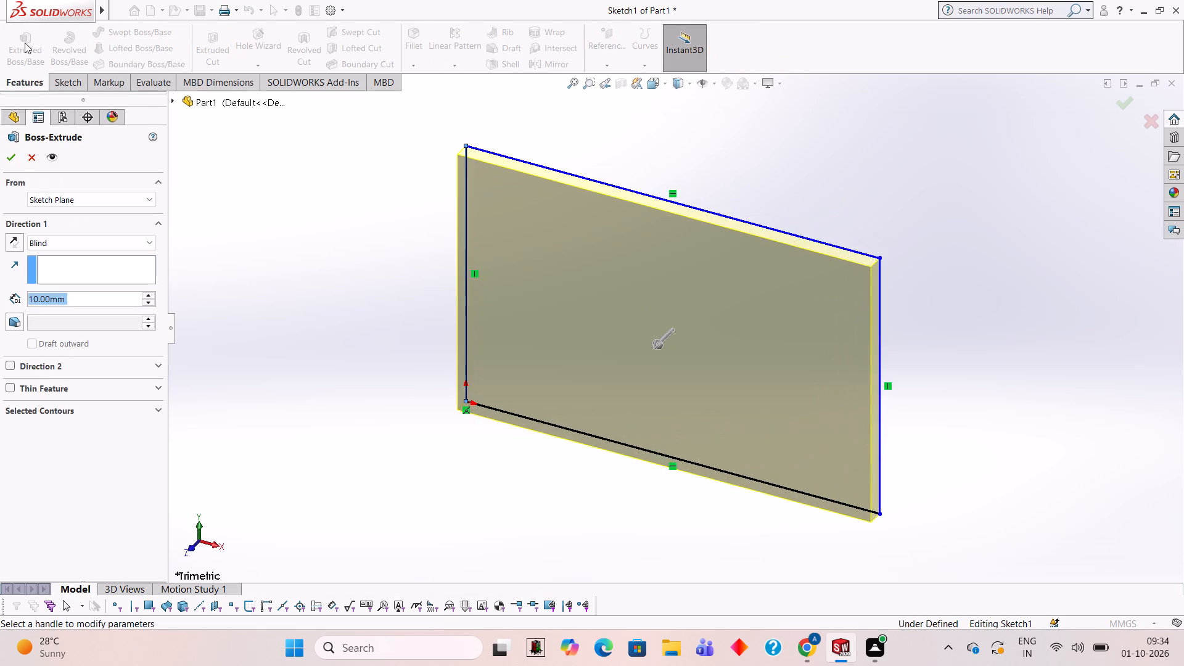
pyautogui.write('22')
pyautogui.press('Return')
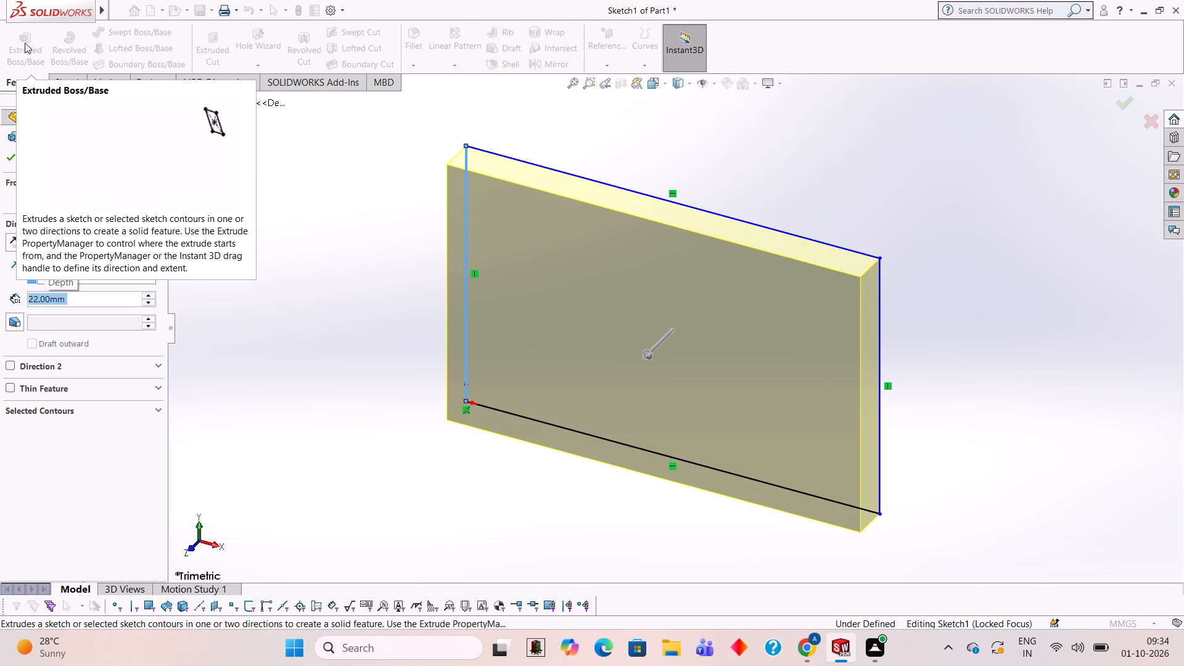
pyautogui.click(8, 161)
pyautogui.click(230, 280)
# Start a sketch on the plate's narrow bottom face and view it face-on.
pyautogui.moveTo(273, 310); pyautogui.dragTo(340, 289, button='middle')
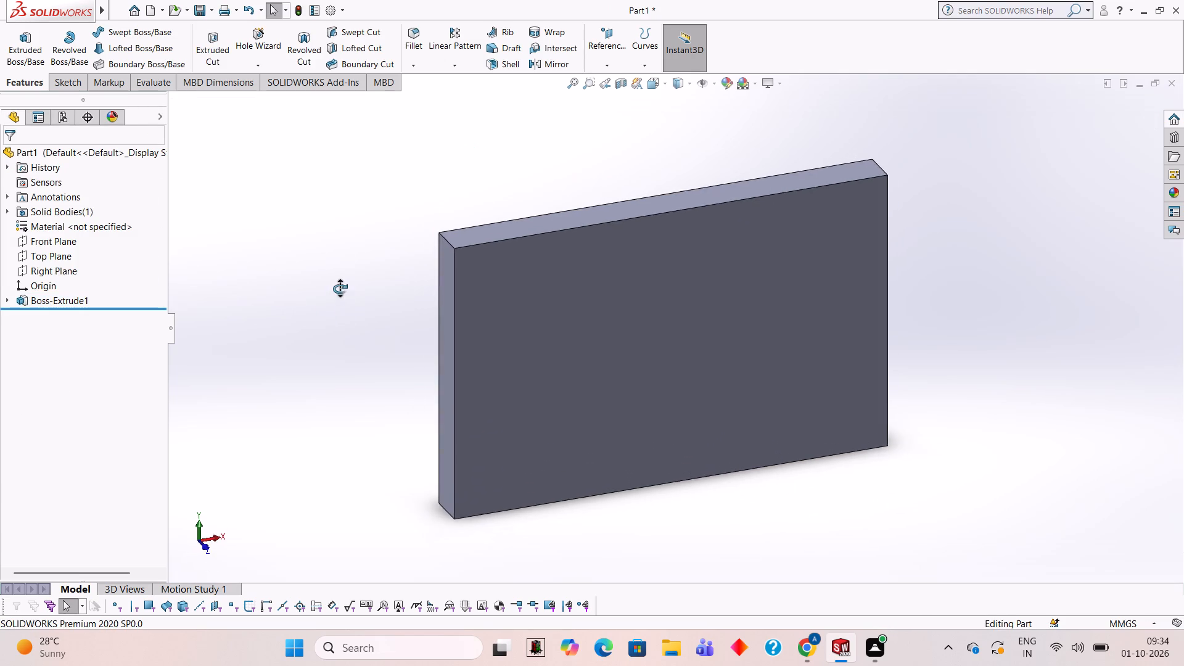
pyautogui.moveTo(340, 289); pyautogui.dragTo(340, 271, button='middle')
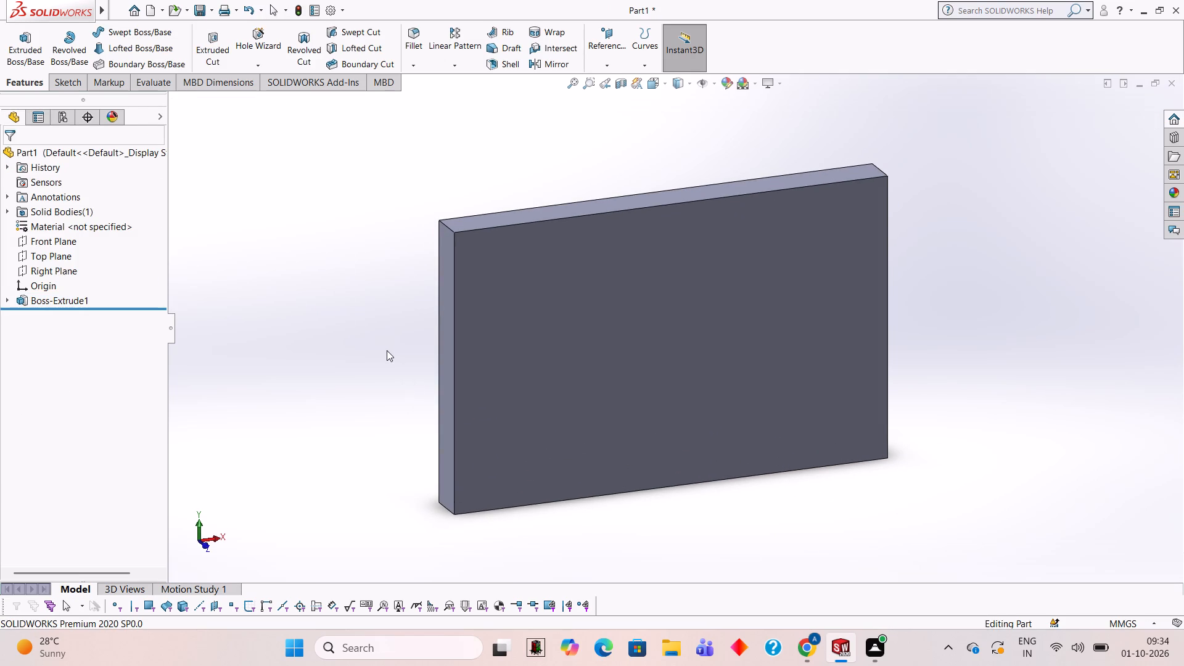
pyautogui.moveTo(358, 374); pyautogui.dragTo(329, 284, button='middle')
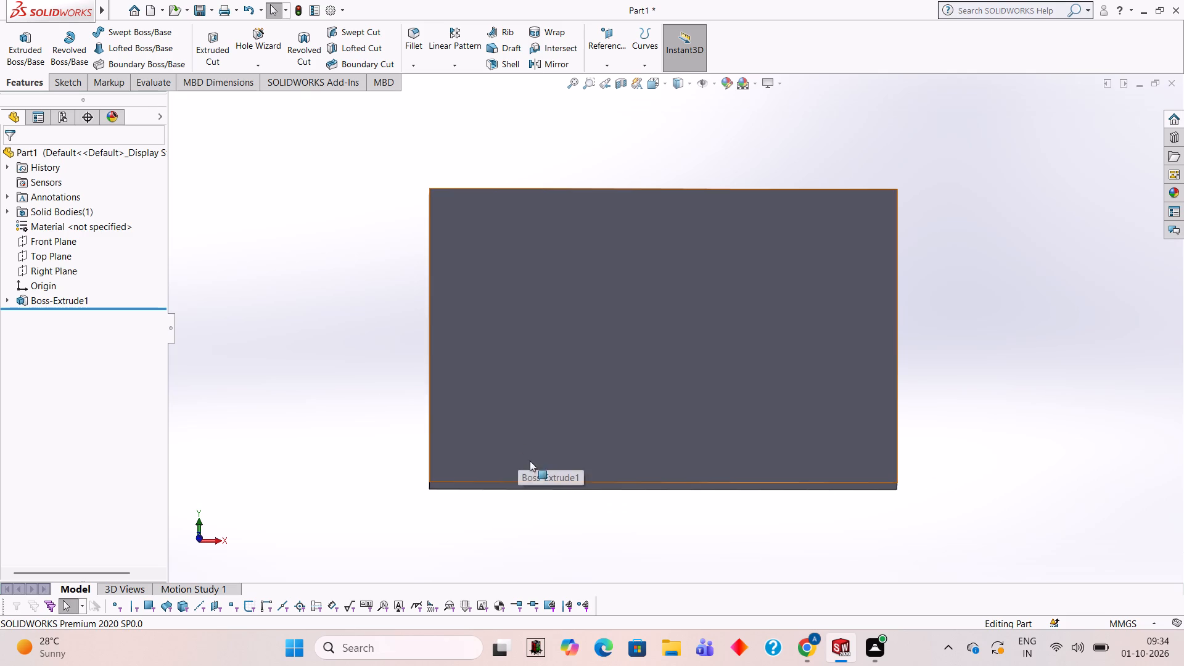
pyautogui.moveTo(622, 529); pyautogui.dragTo(622, 256, button='middle')
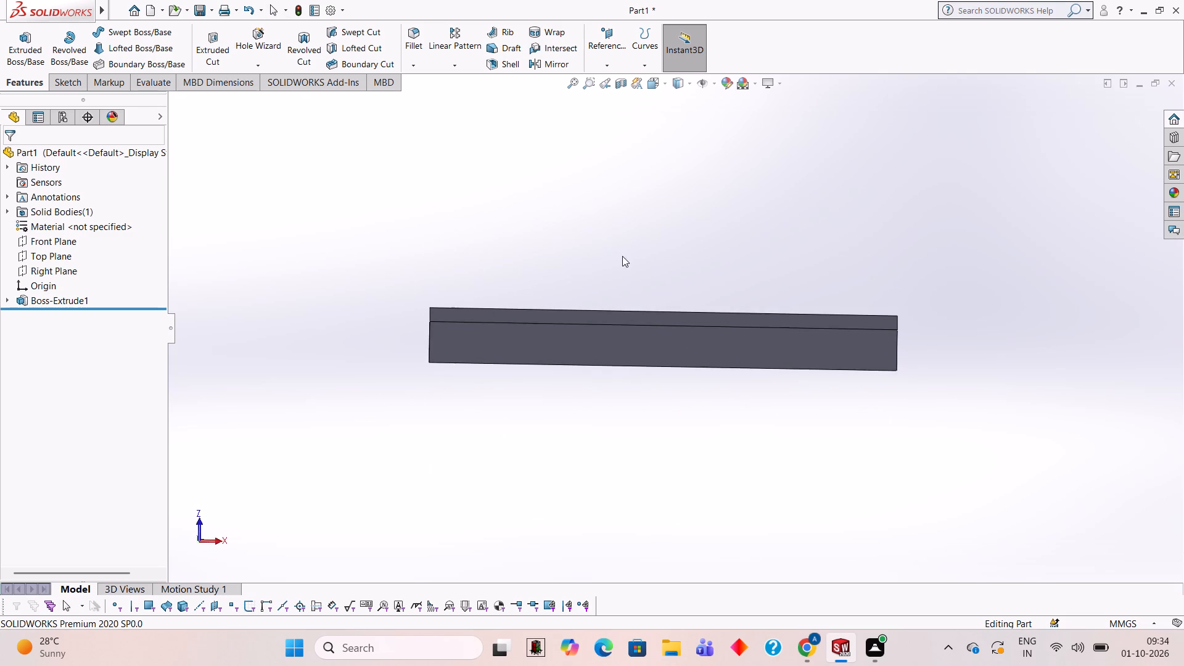
pyautogui.click(647, 350)
pyautogui.click(702, 319)
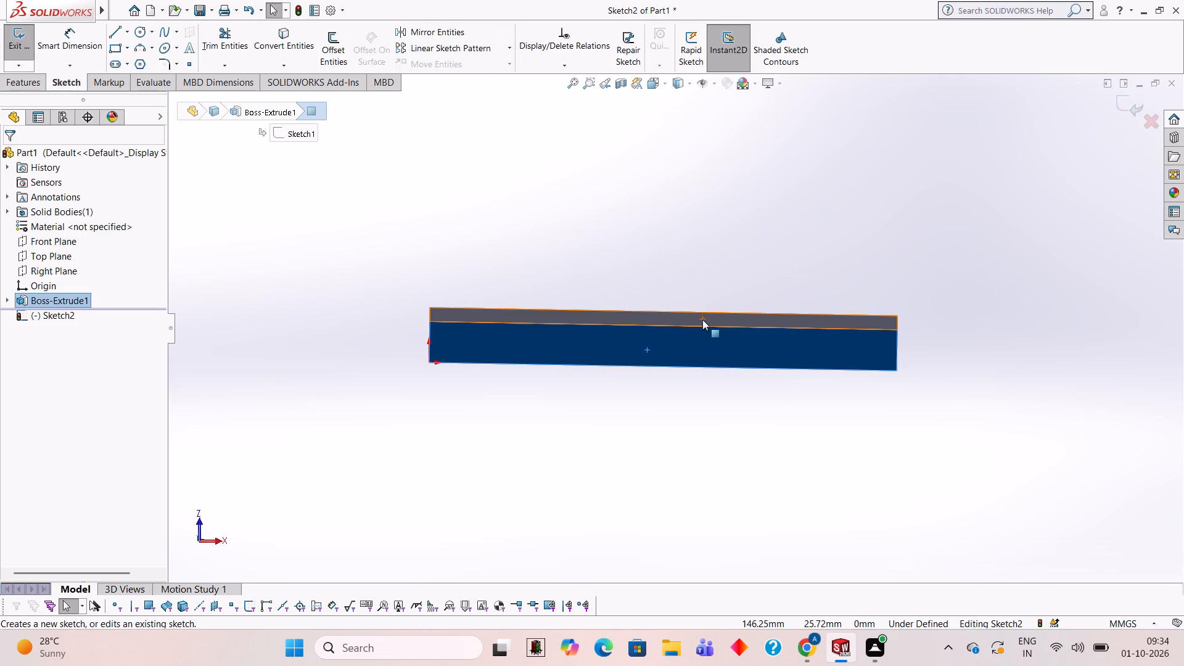
pyautogui.hotkey('ctrl', '8')
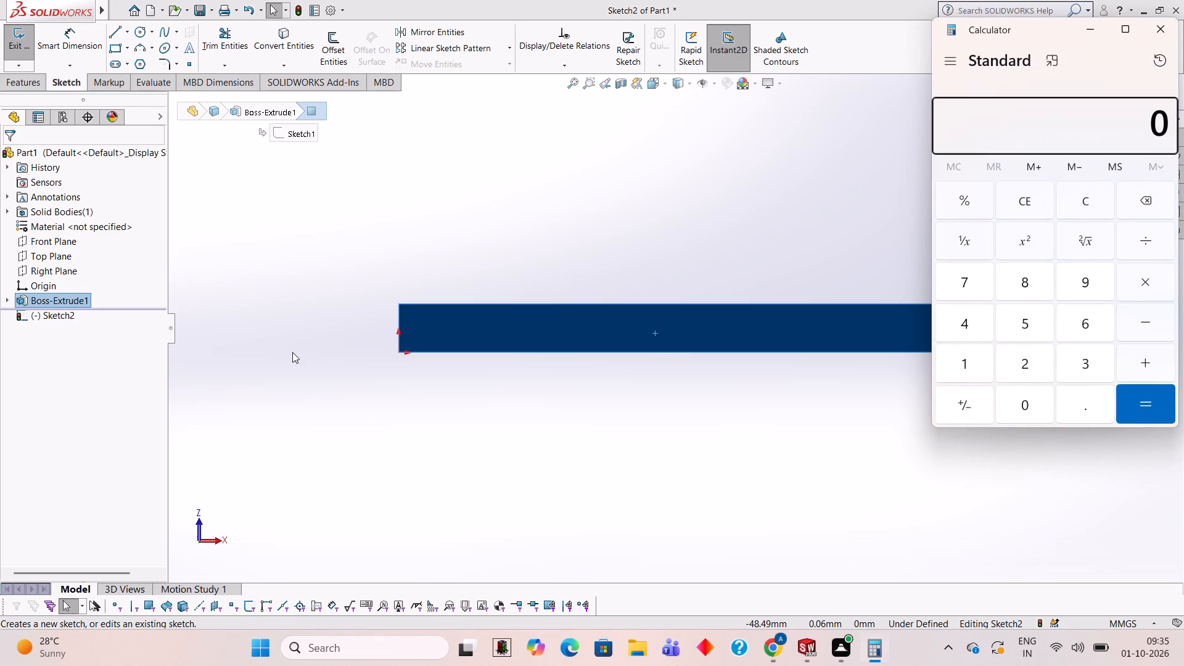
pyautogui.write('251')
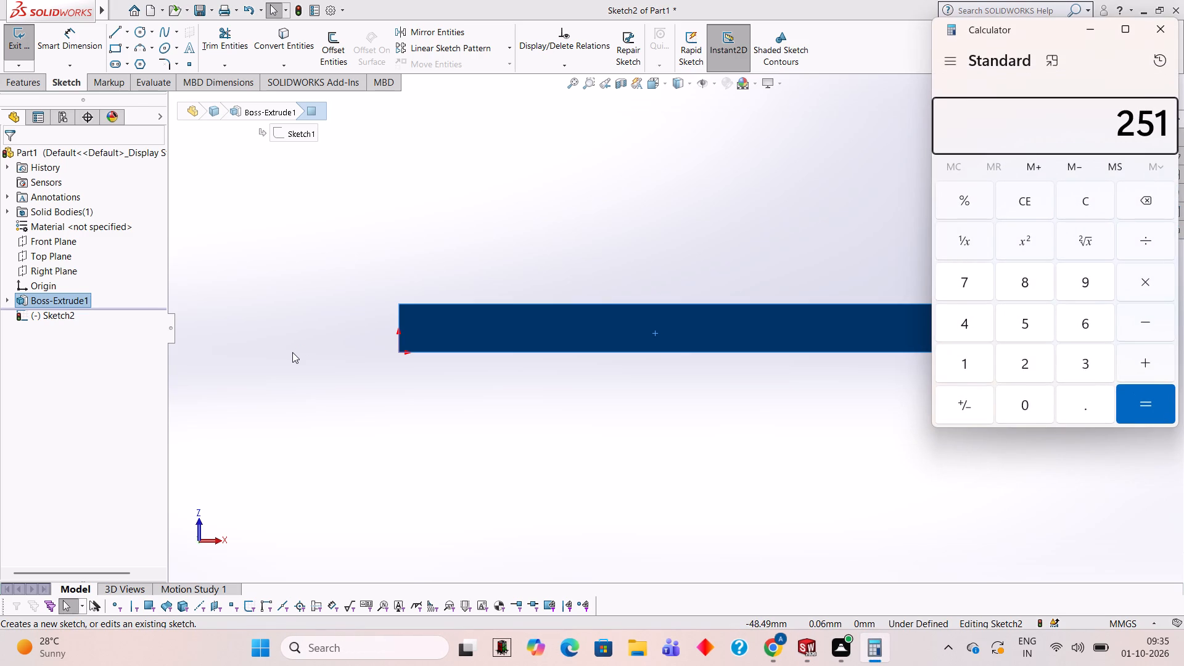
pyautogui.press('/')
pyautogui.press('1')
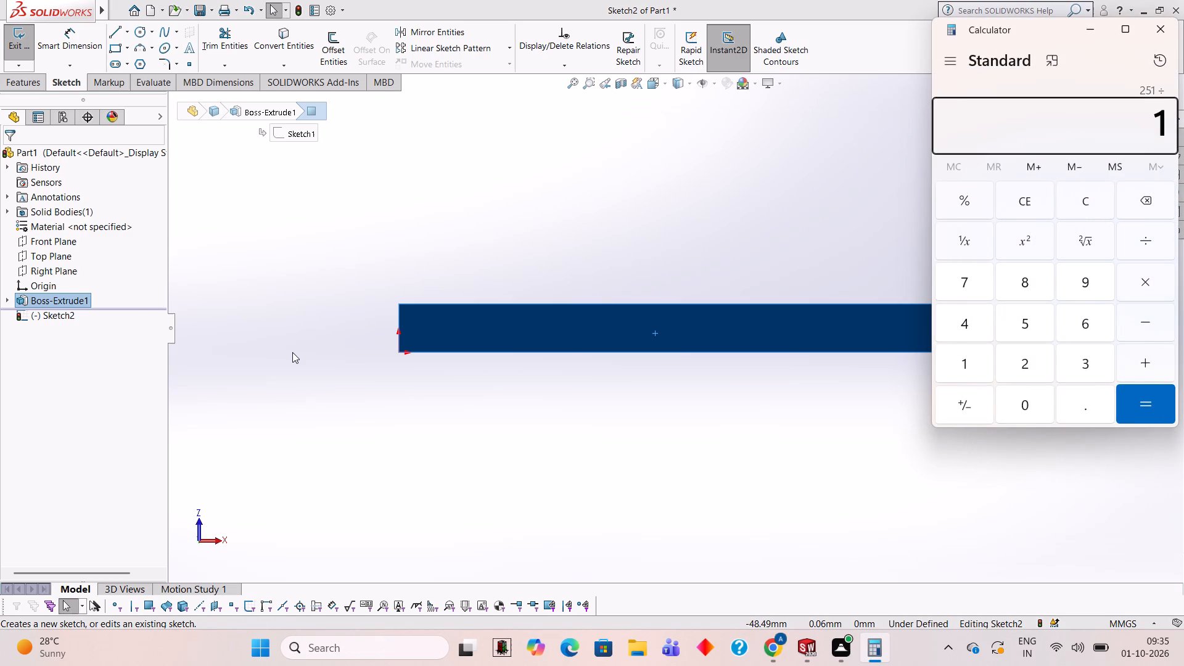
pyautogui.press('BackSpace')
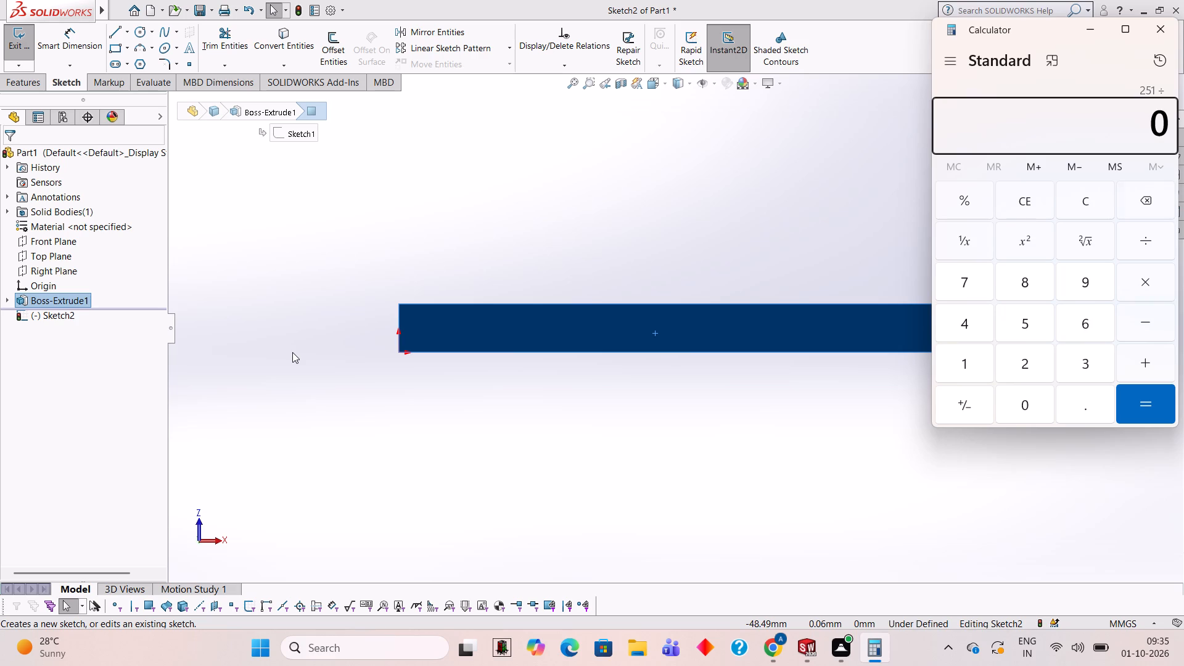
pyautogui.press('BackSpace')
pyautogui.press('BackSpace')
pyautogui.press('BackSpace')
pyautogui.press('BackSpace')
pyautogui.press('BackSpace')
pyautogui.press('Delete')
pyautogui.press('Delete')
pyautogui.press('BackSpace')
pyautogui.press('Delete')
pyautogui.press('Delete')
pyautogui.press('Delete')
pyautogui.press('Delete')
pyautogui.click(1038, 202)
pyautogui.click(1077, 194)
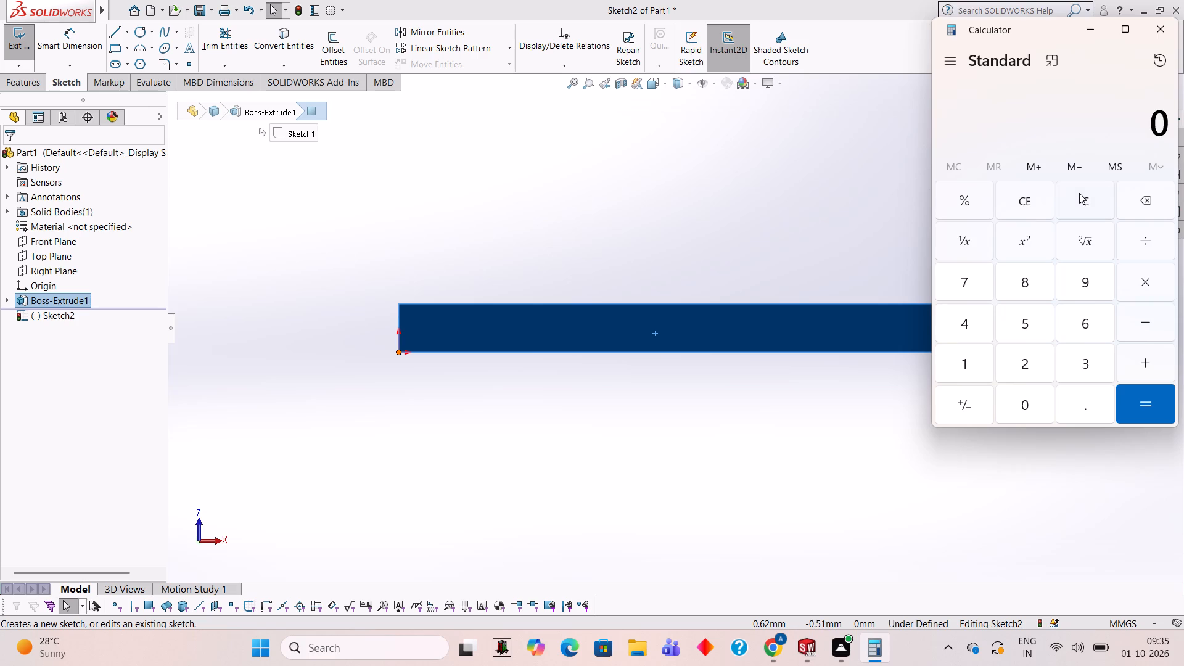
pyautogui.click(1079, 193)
# In Calculator, subtract 161 from 251 and divide the result by 2, and close it.
pyautogui.write('251-')
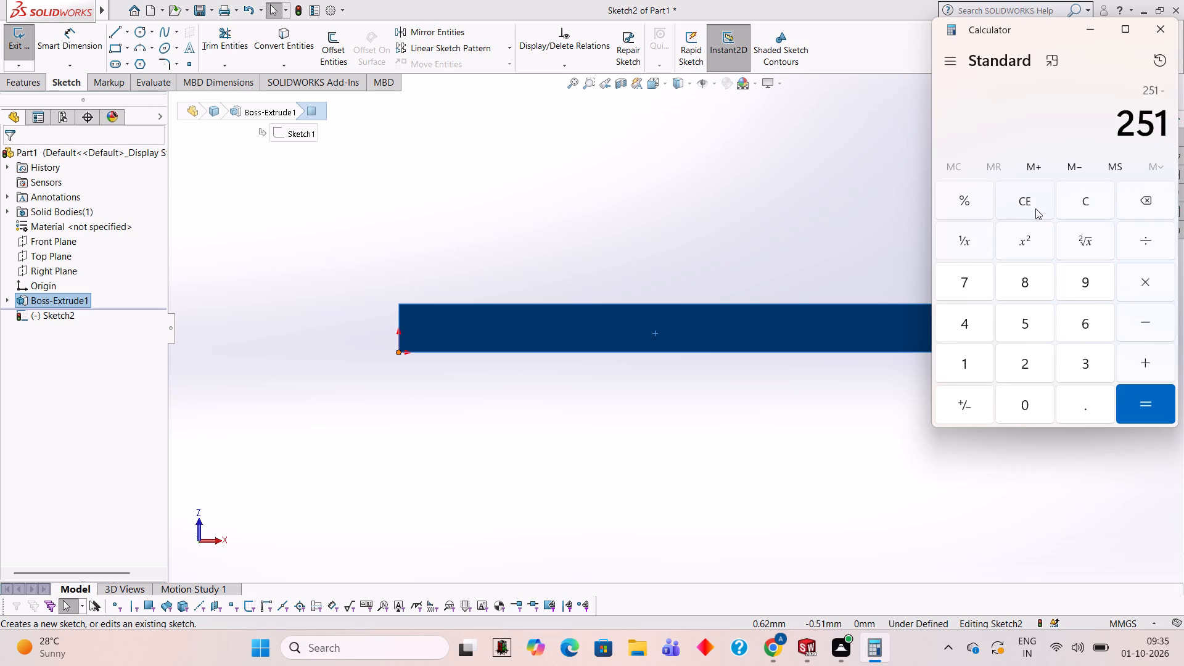
pyautogui.write('161')
pyautogui.press('Return')
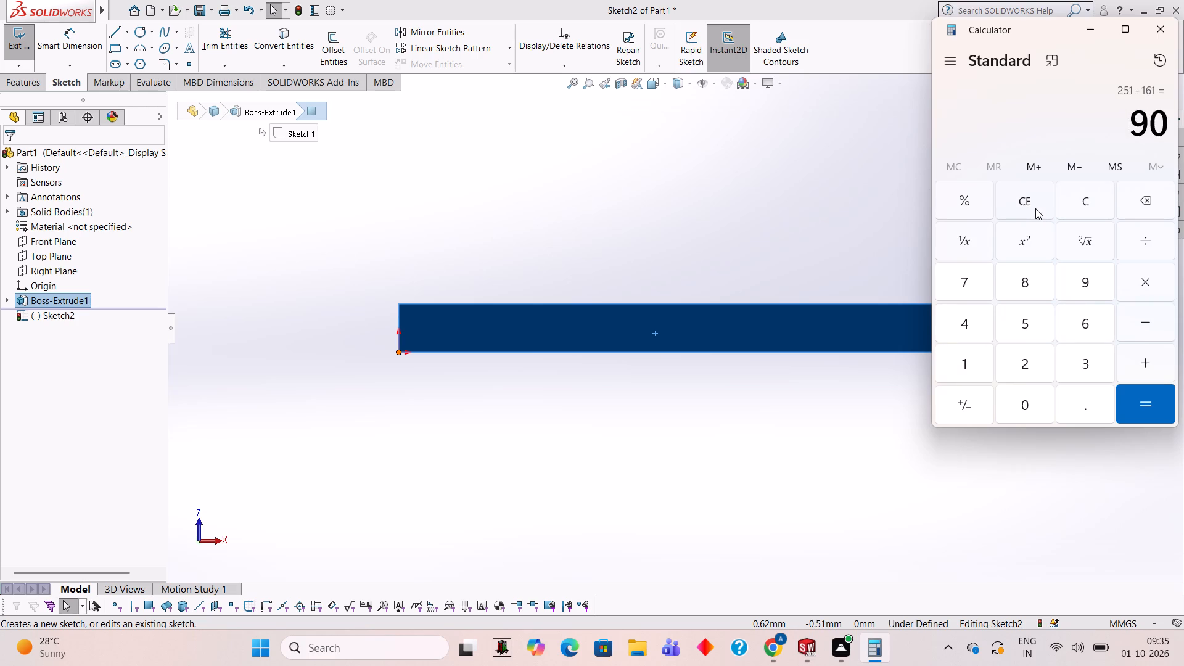
pyautogui.write('/2')
pyautogui.press('Return')
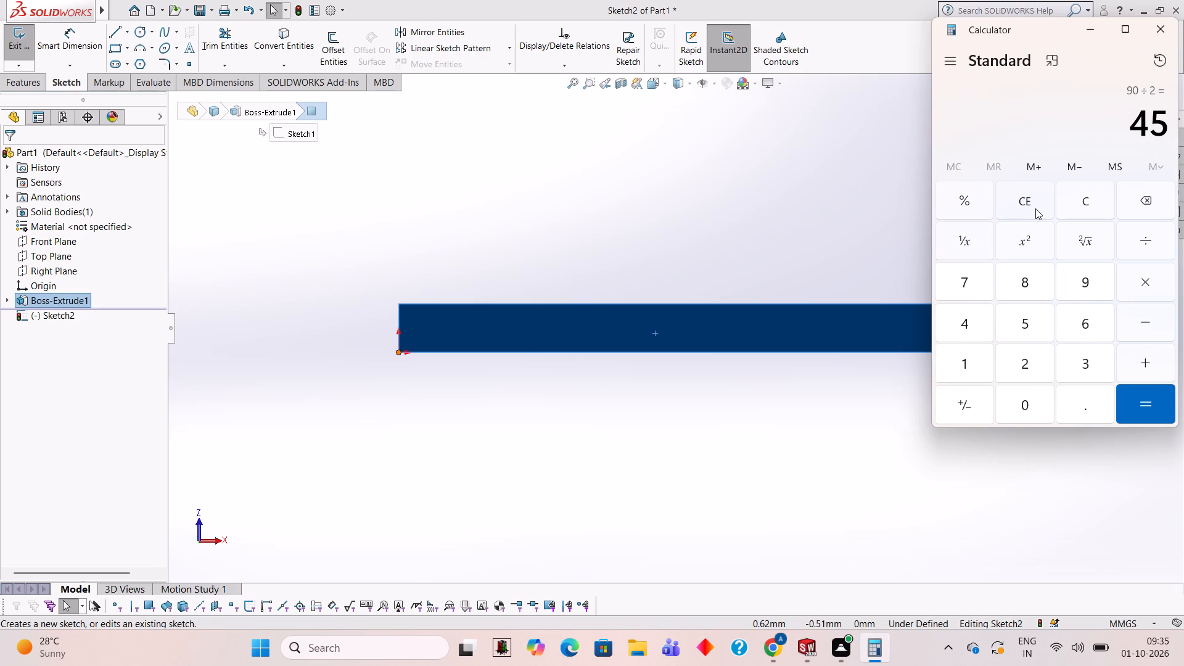
pyautogui.click(1153, 34)
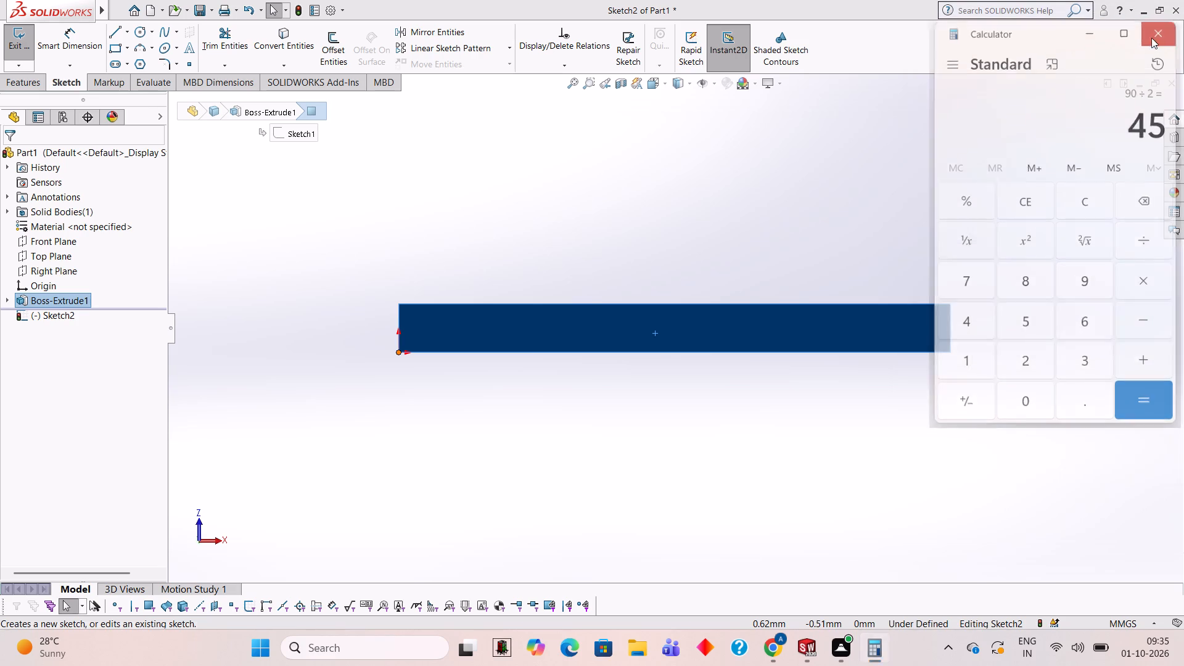
# Draw a 45 mm line along the face's upper edge, starting at its upper-left corner.
pyautogui.click(112, 33)
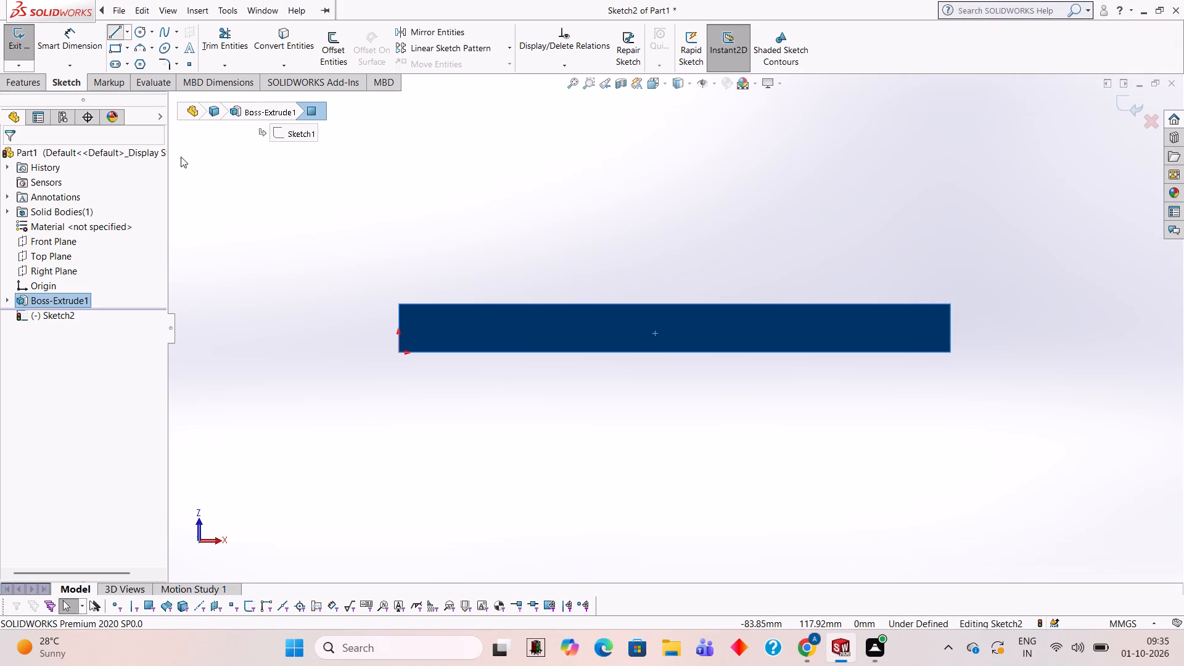
pyautogui.click(399, 305)
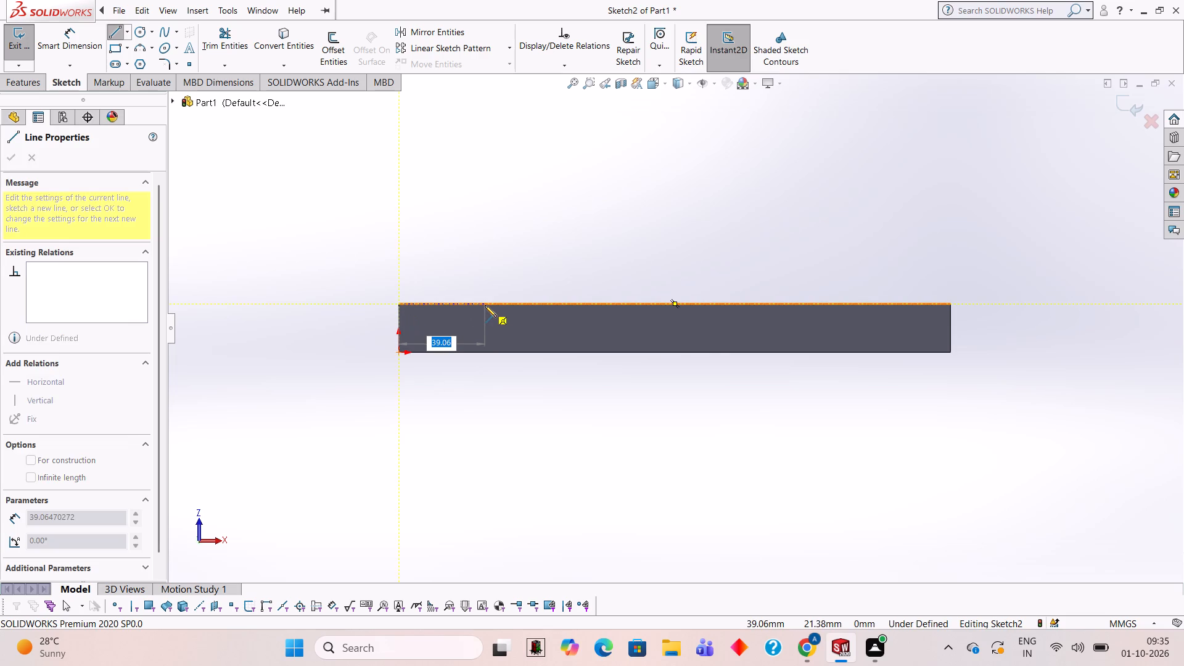
pyautogui.write('45')
pyautogui.press('Return')
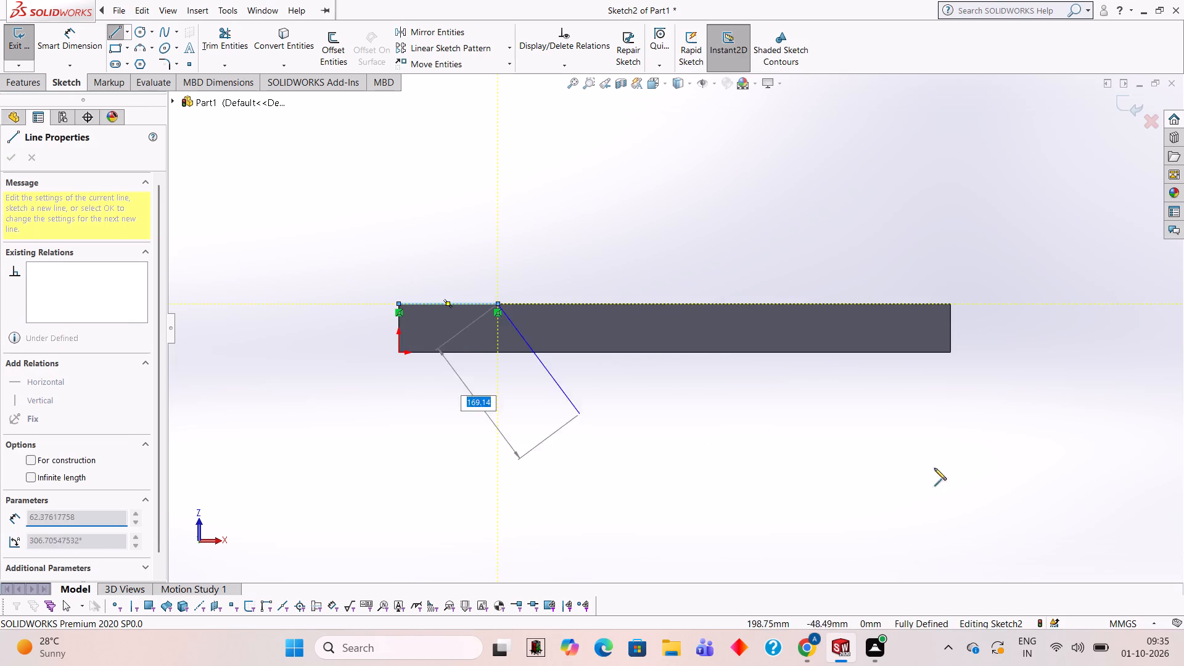
pyautogui.press('Escape')
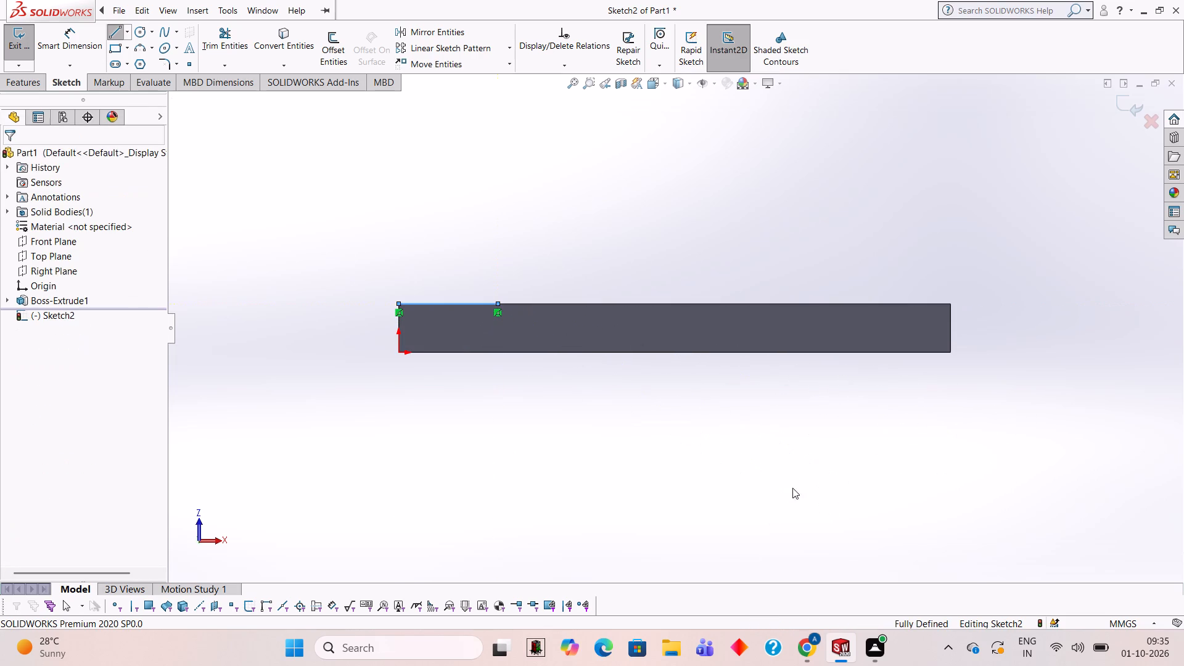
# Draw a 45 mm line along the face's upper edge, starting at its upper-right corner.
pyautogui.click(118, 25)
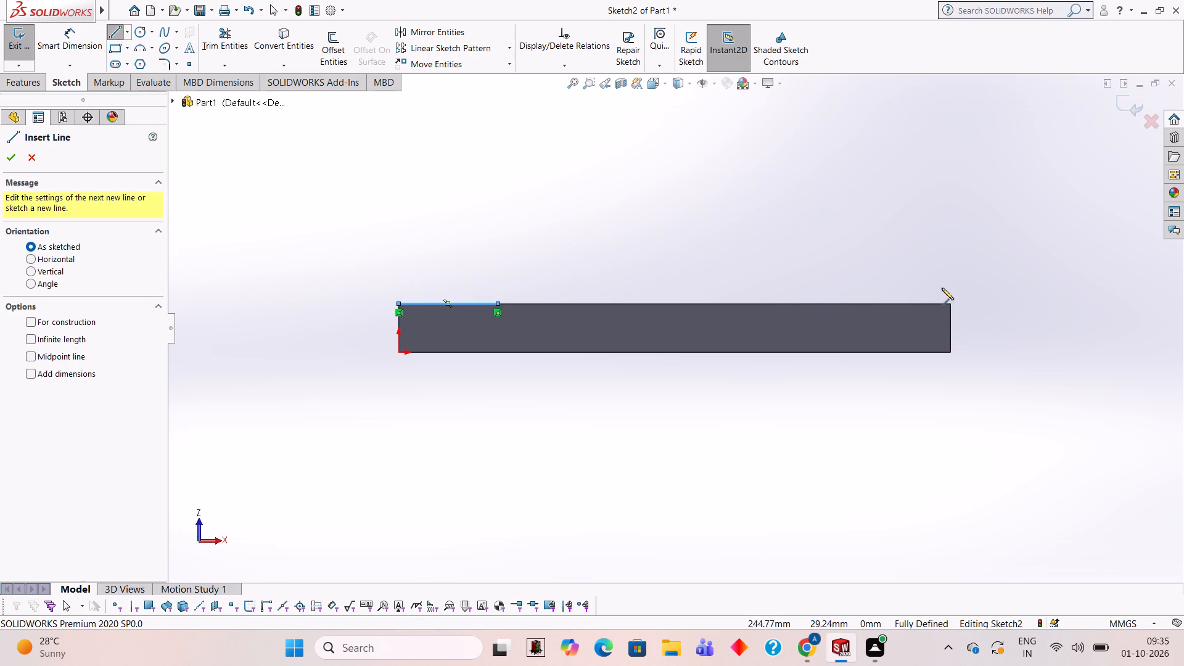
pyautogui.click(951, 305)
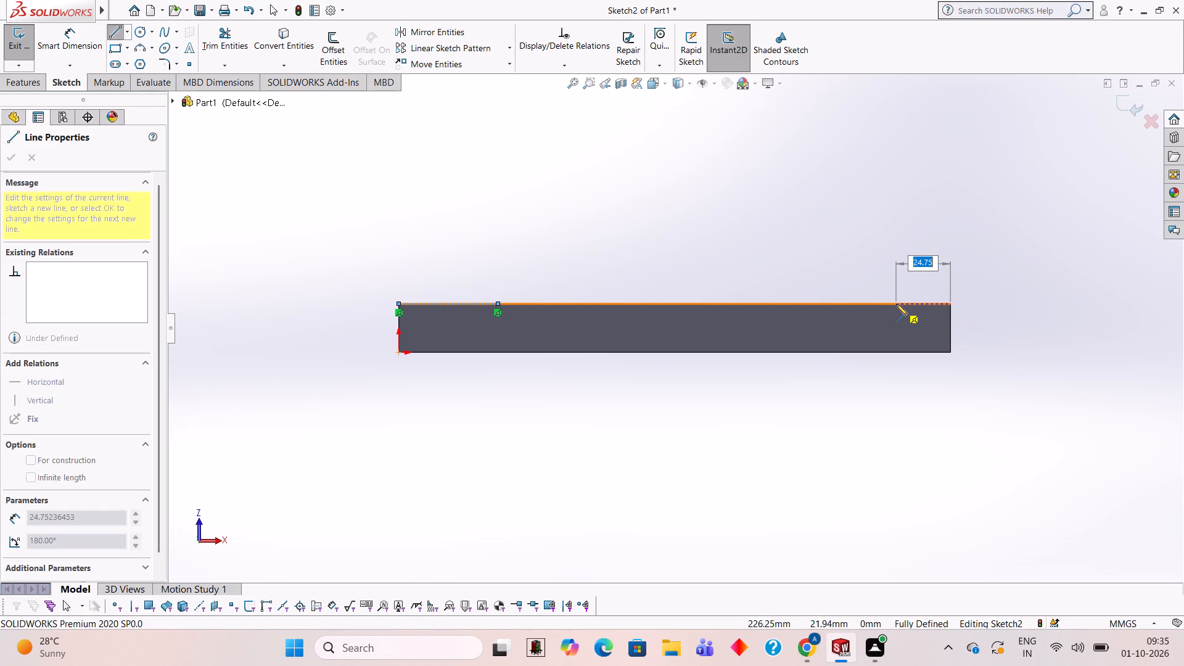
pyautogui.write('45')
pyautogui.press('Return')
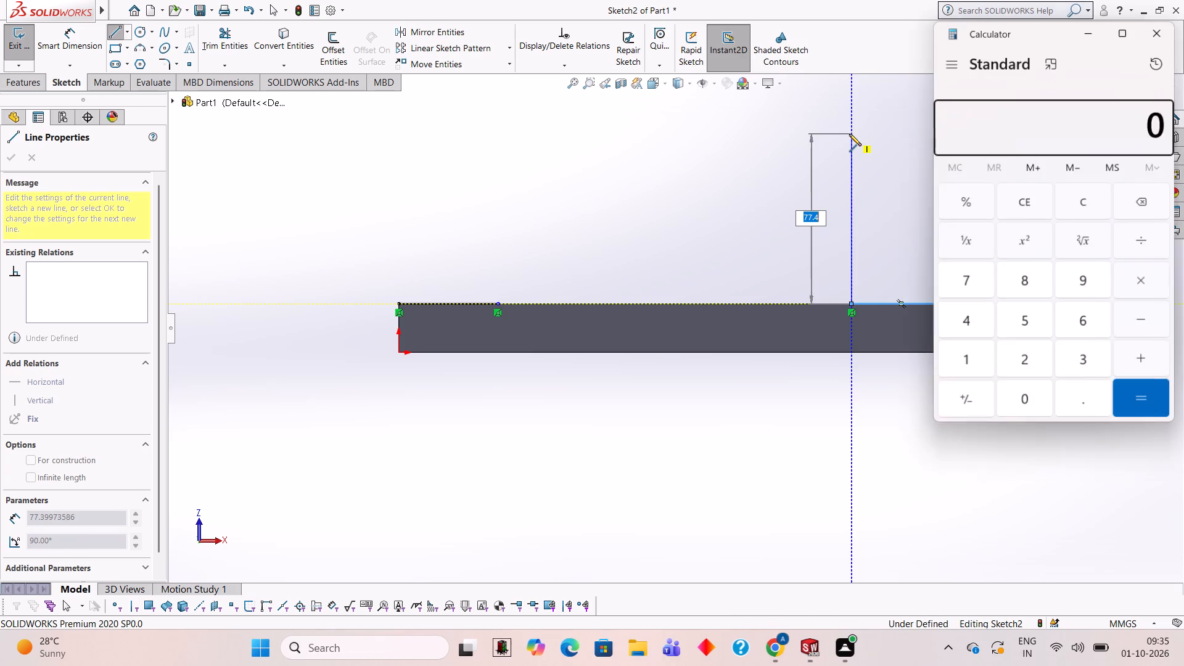
# In Calculator, subtract 116 from 160 and divide the result by 2, and close it.
pyautogui.write('160')
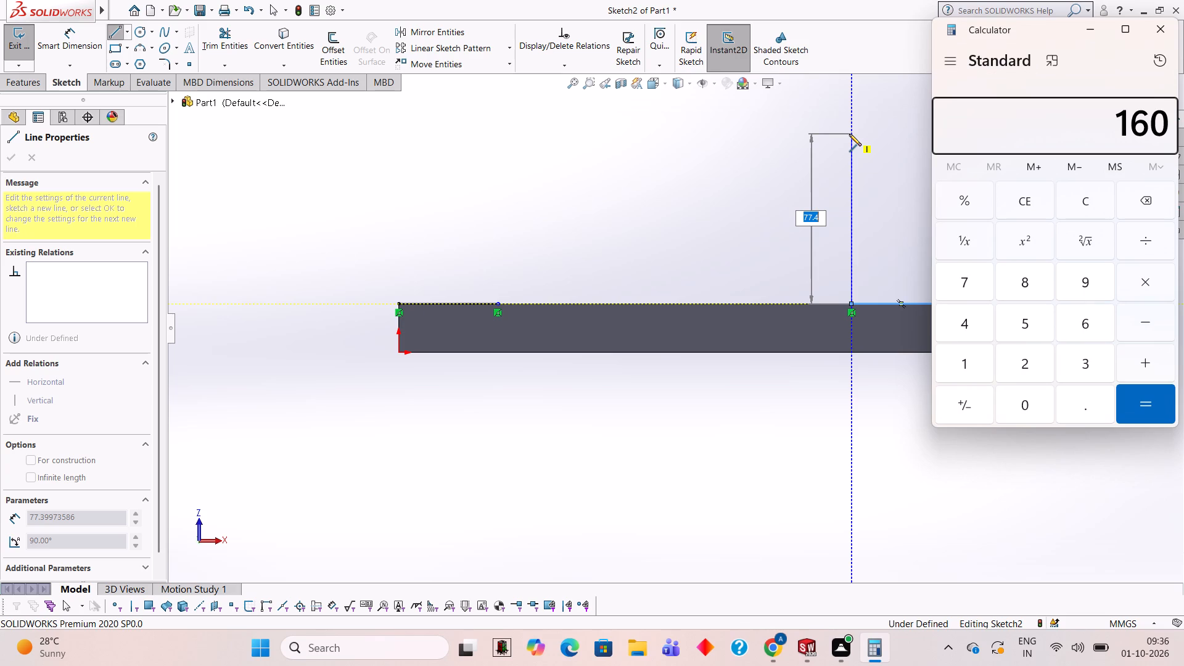
pyautogui.press('-')
pyautogui.write('11')
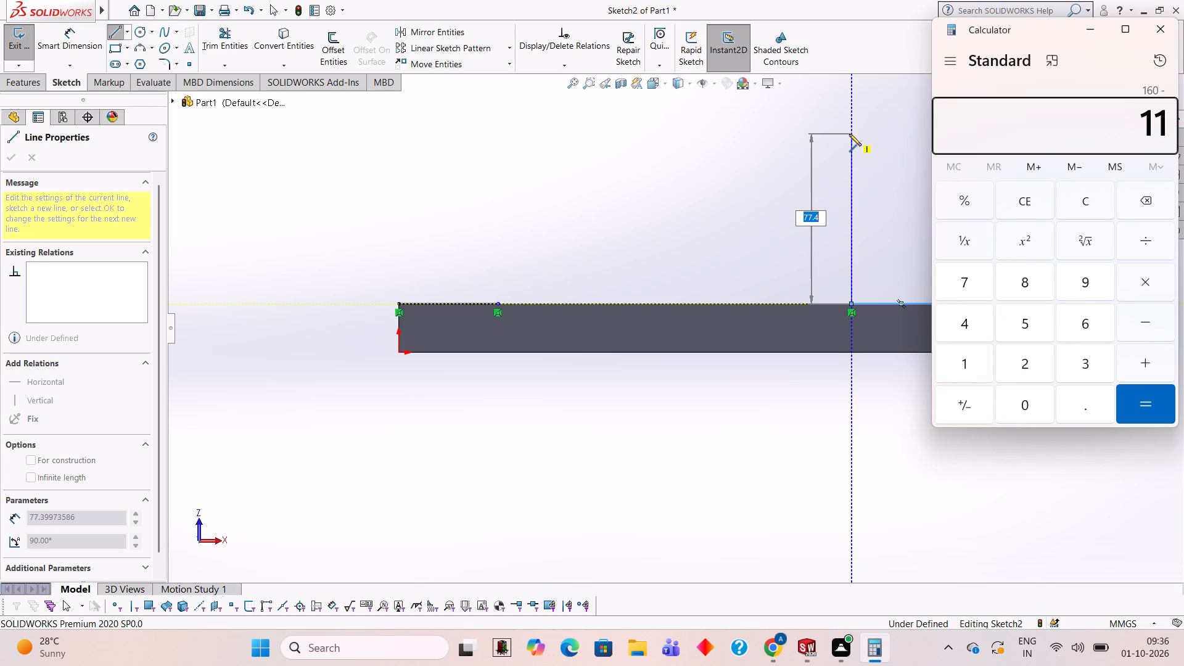
pyautogui.press('6')
pyautogui.press('Return')
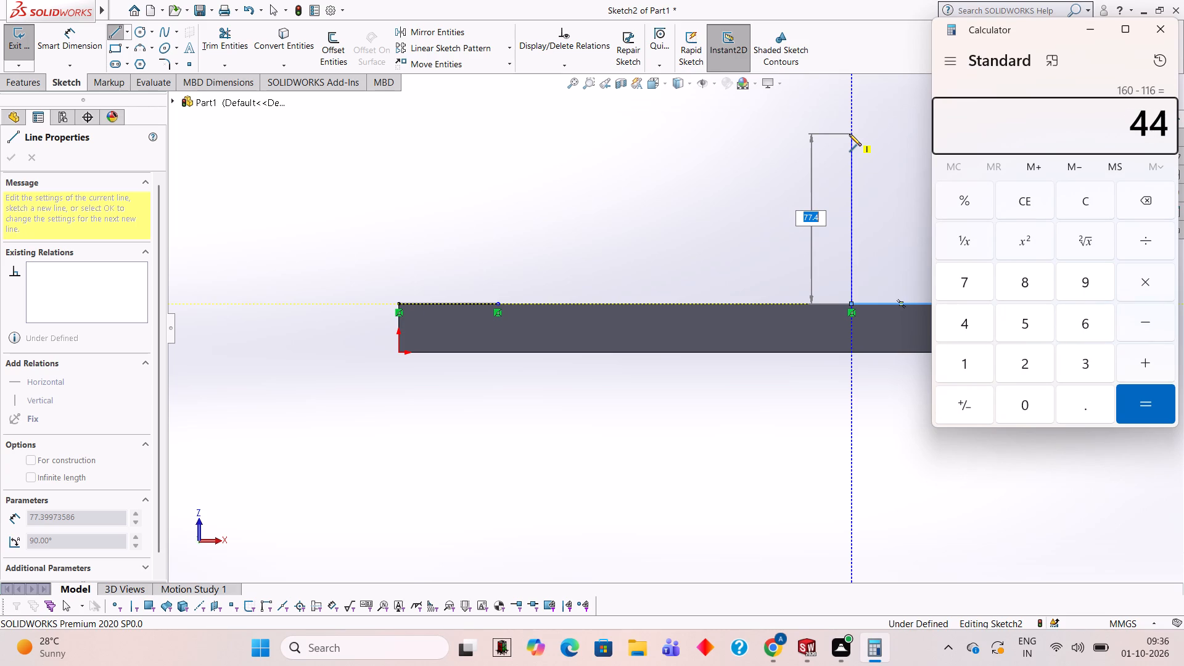
pyautogui.press('/')
pyautogui.press('2')
pyautogui.press('Return')
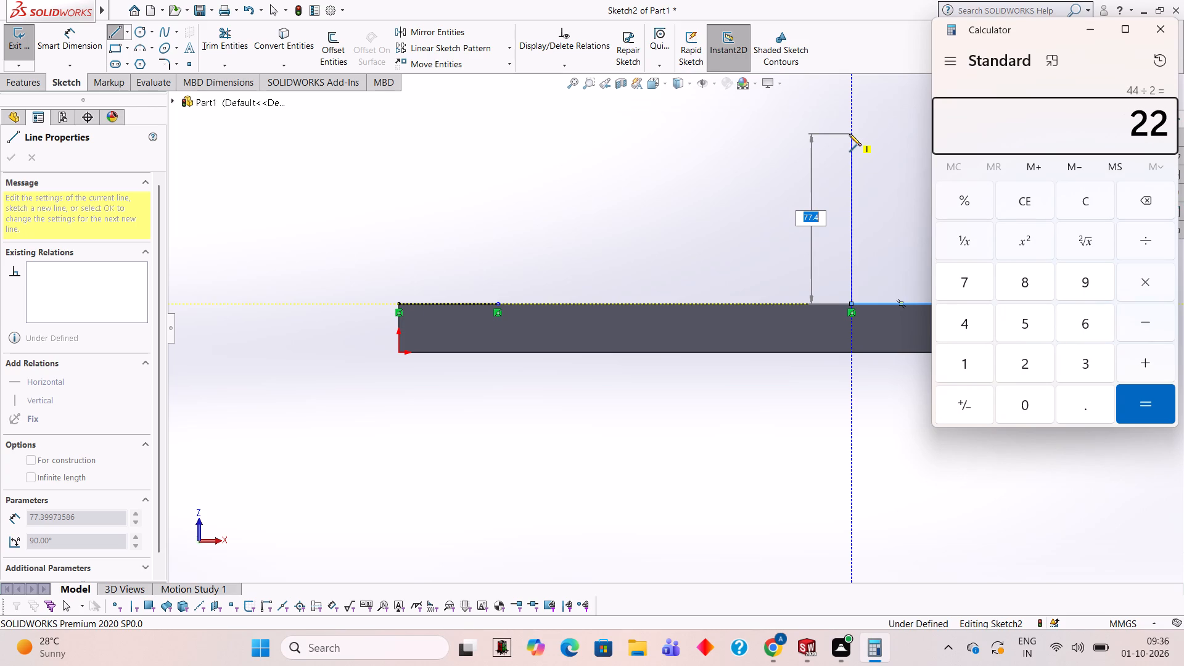
pyautogui.click(1152, 38)
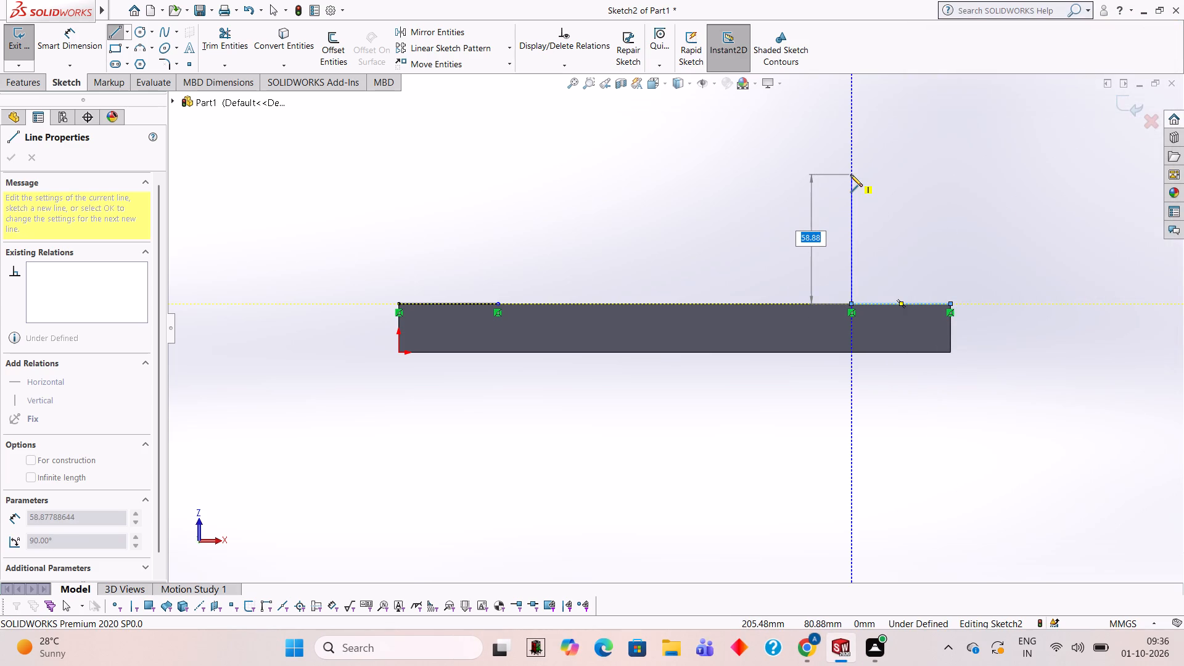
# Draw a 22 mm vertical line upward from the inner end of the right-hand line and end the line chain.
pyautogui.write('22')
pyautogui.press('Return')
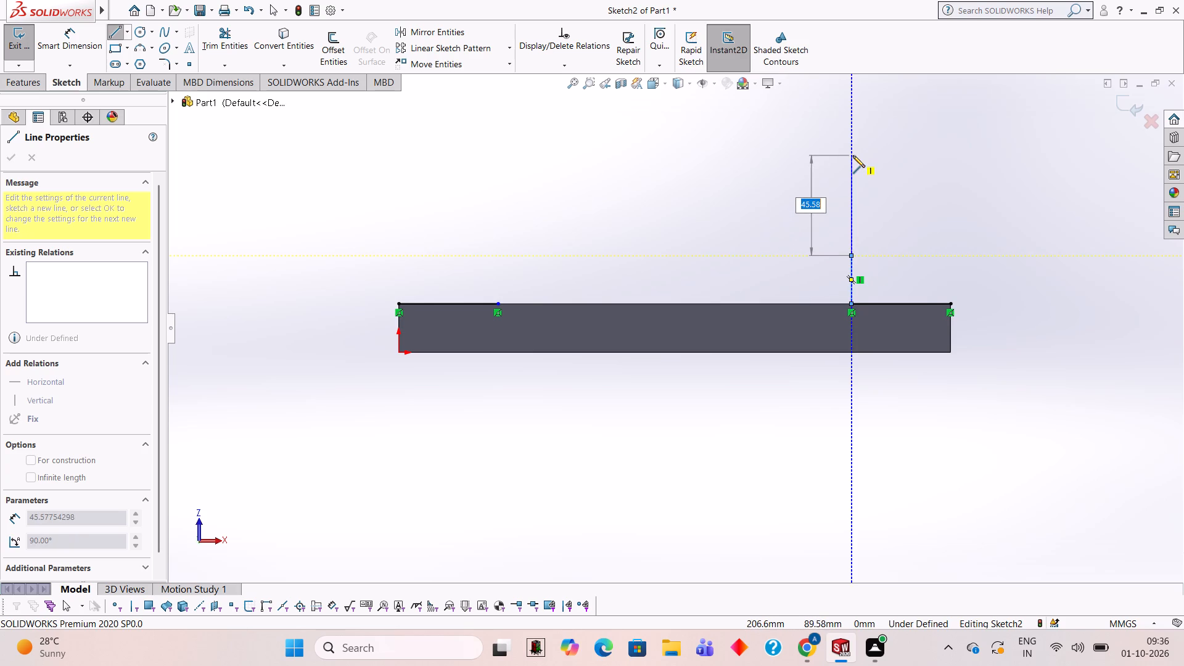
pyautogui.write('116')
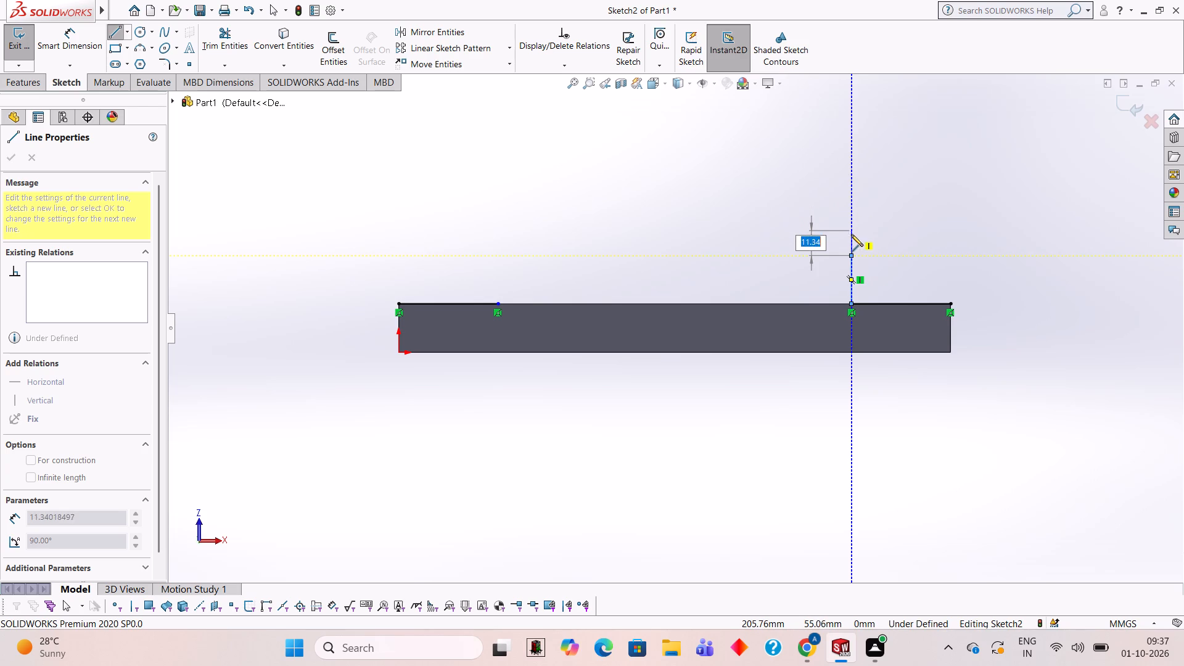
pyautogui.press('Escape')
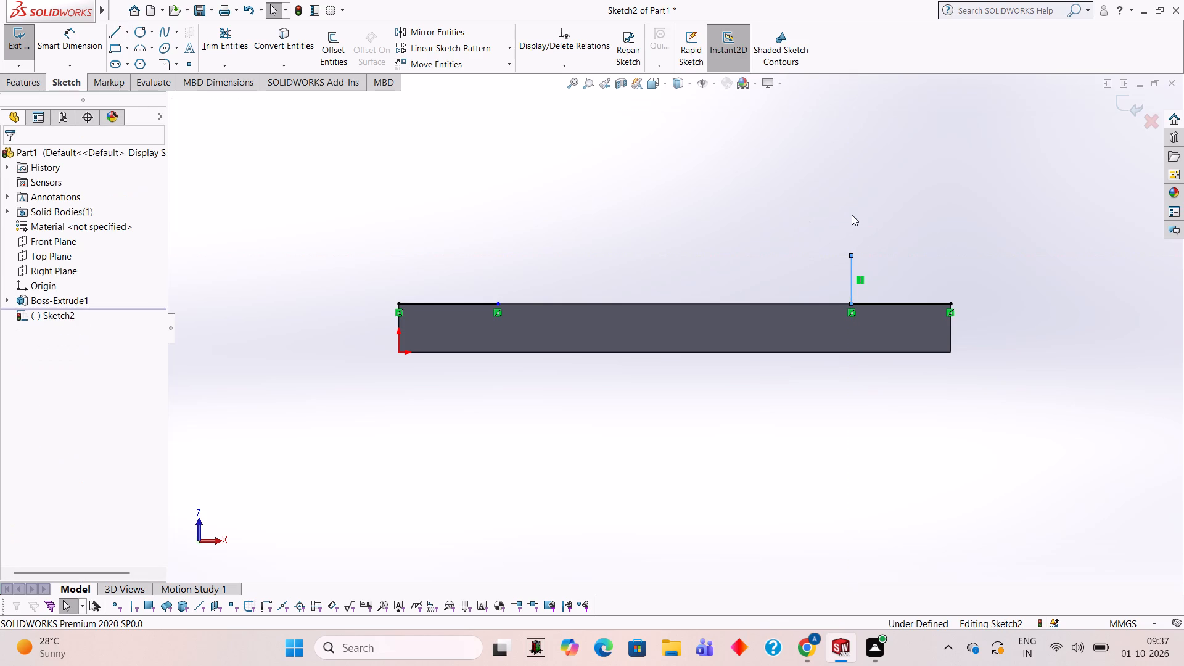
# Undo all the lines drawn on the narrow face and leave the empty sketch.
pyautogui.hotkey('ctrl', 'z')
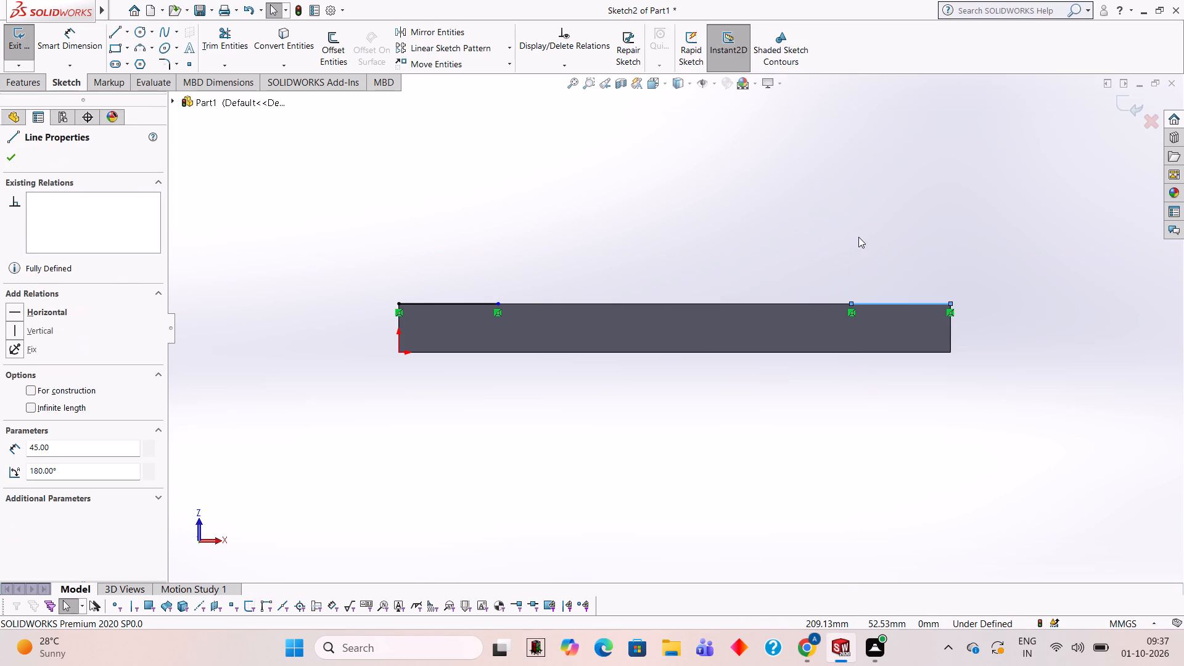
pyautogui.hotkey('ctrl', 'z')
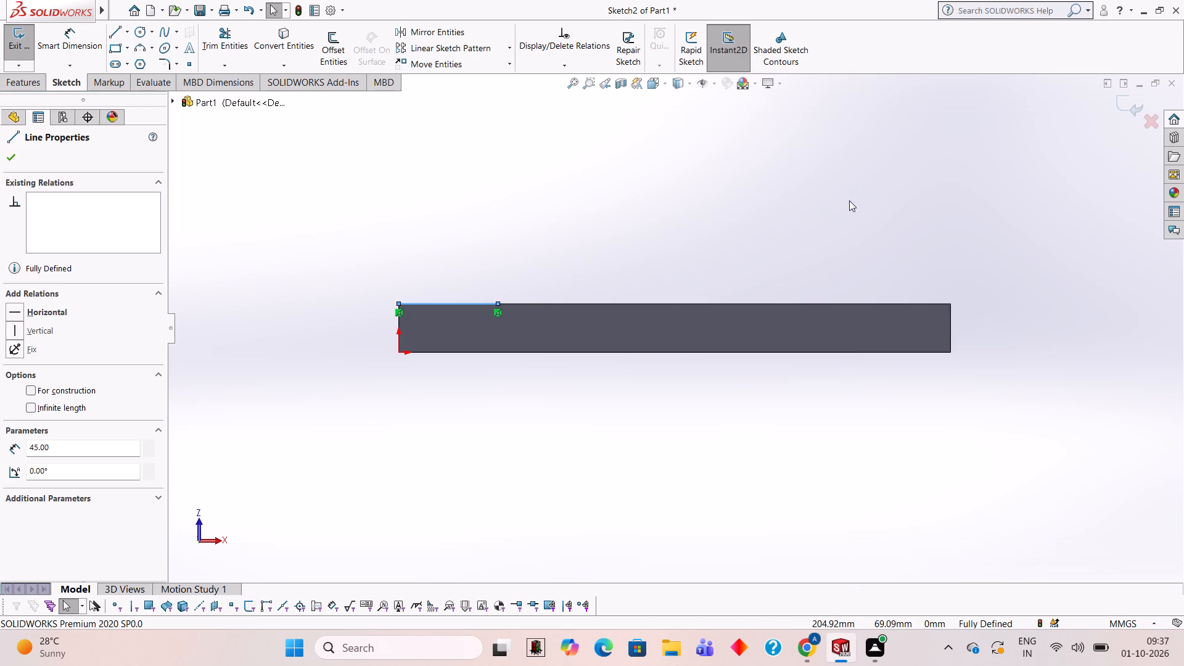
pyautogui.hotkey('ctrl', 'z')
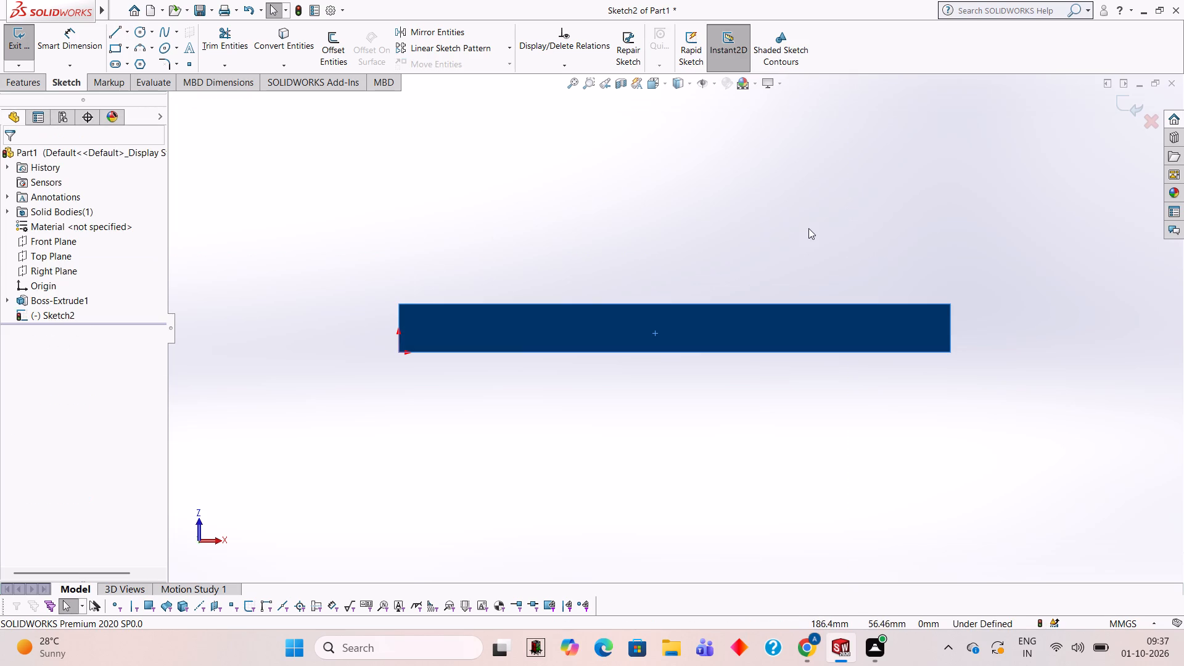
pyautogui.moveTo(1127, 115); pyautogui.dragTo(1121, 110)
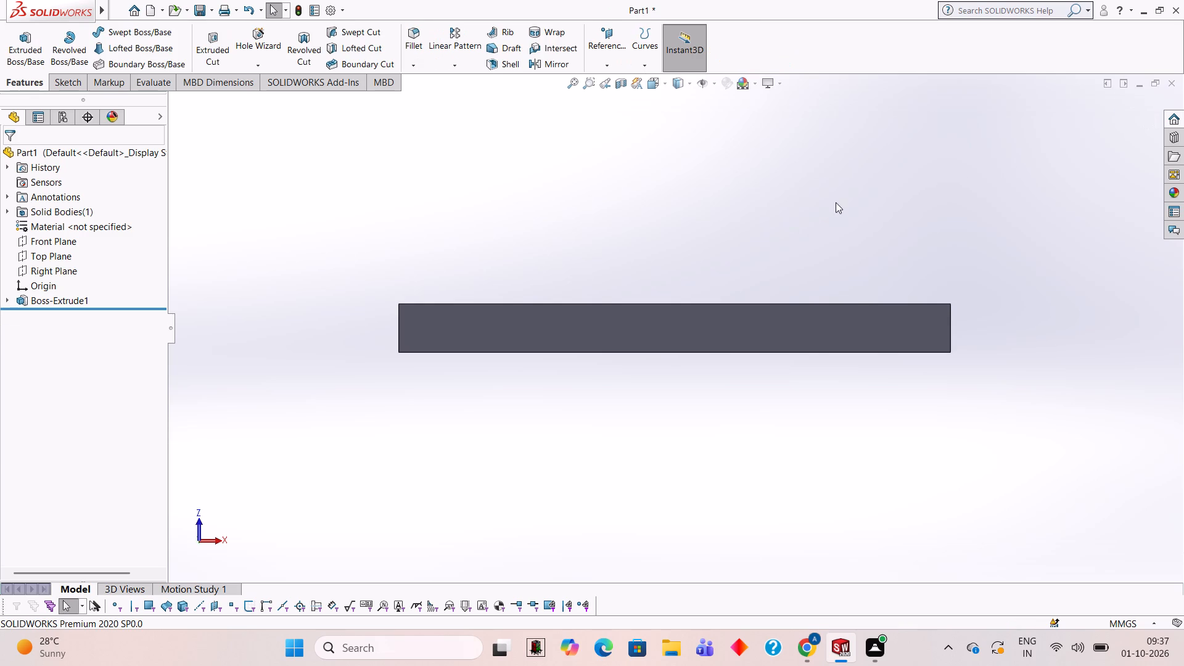
# Start a sketch on the plate's large front face and view it face-on.
pyautogui.moveTo(824, 179); pyautogui.dragTo(835, 357, button='middle')
pyautogui.click(713, 300)
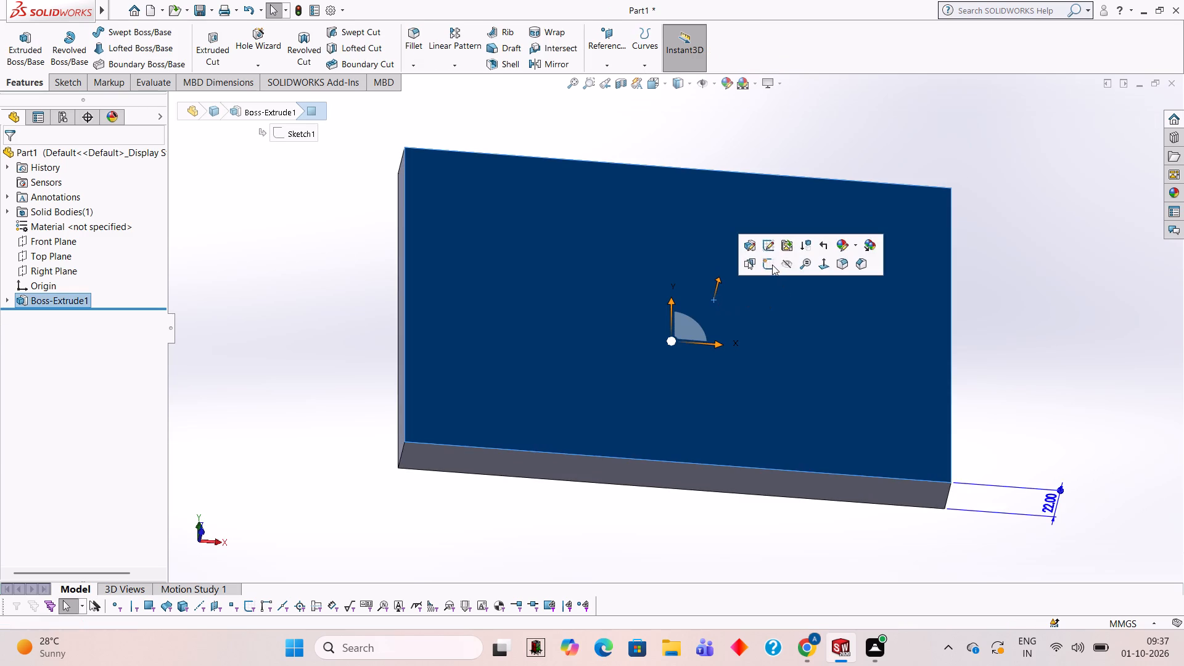
pyautogui.click(771, 265)
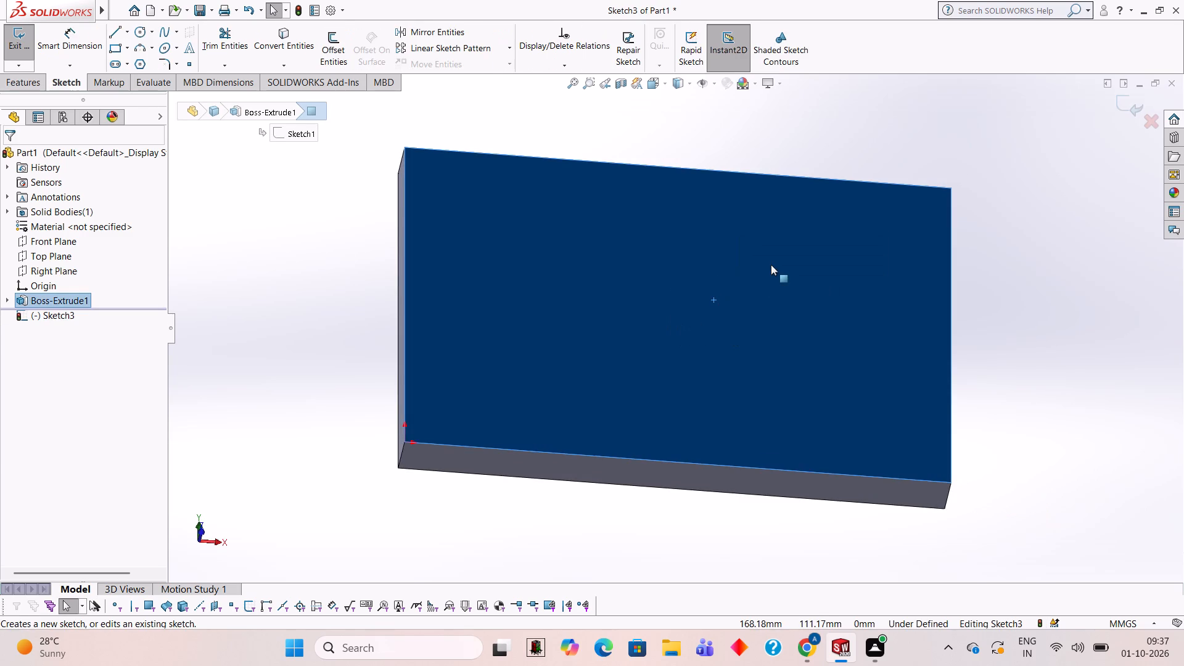
pyautogui.hotkey('ctrl', '8')
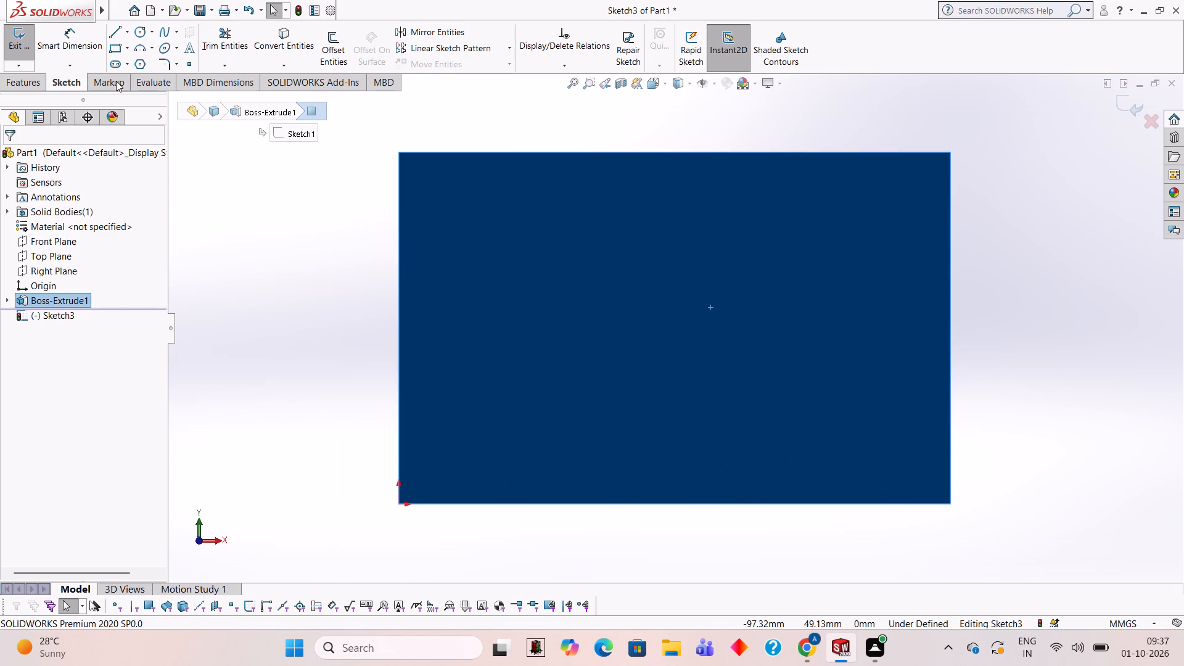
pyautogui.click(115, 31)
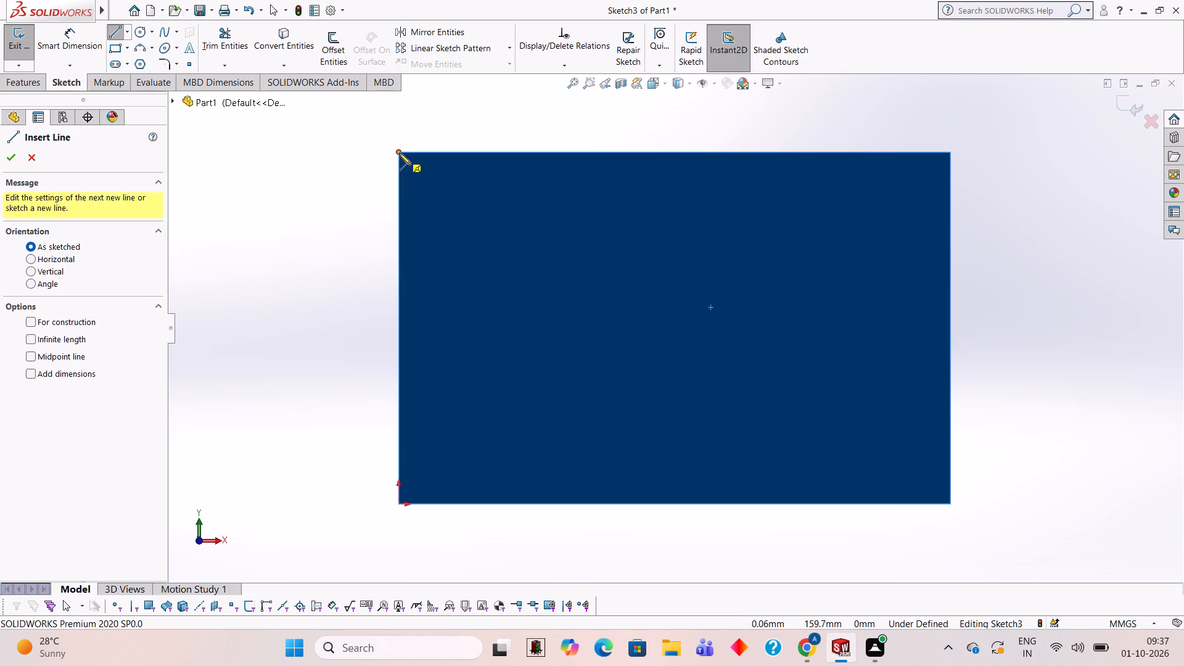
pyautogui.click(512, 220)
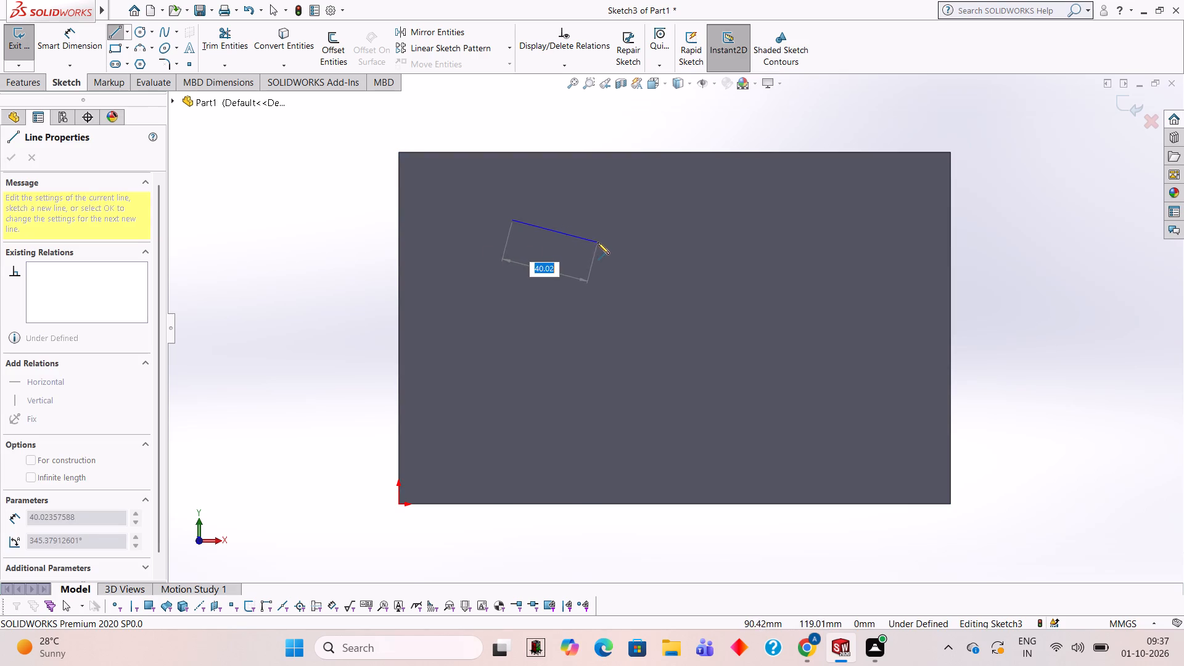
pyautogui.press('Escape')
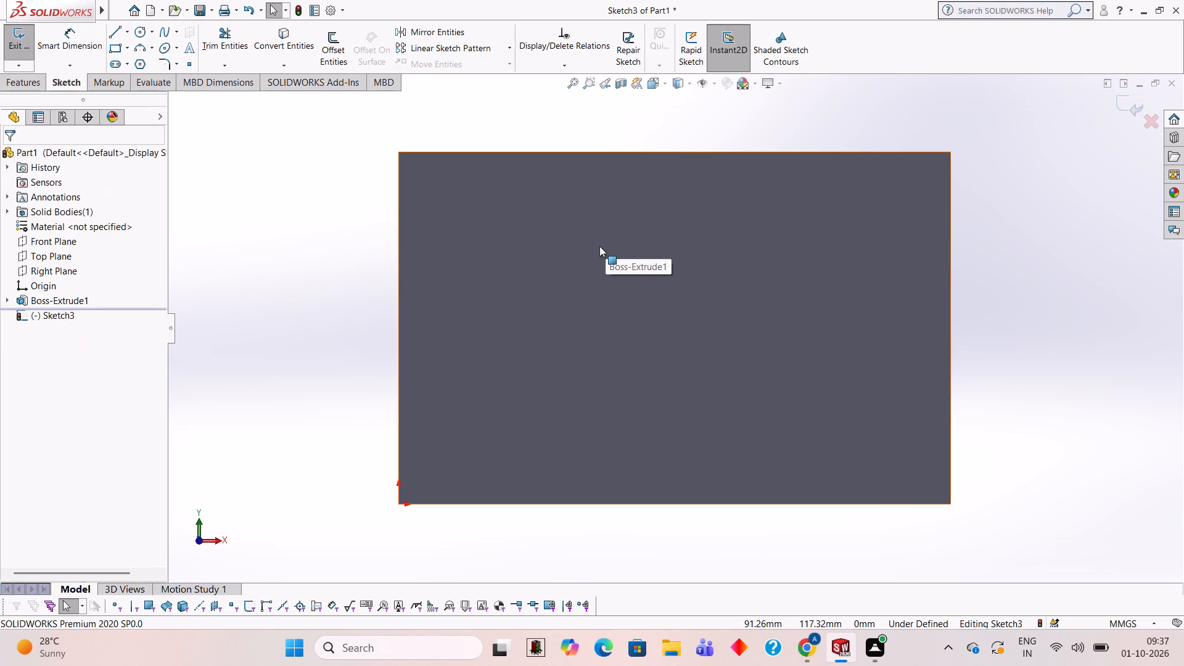
# Sketch a corner rectangle about 164 × 98 mm inside the plate's large face.
pyautogui.click(114, 47)
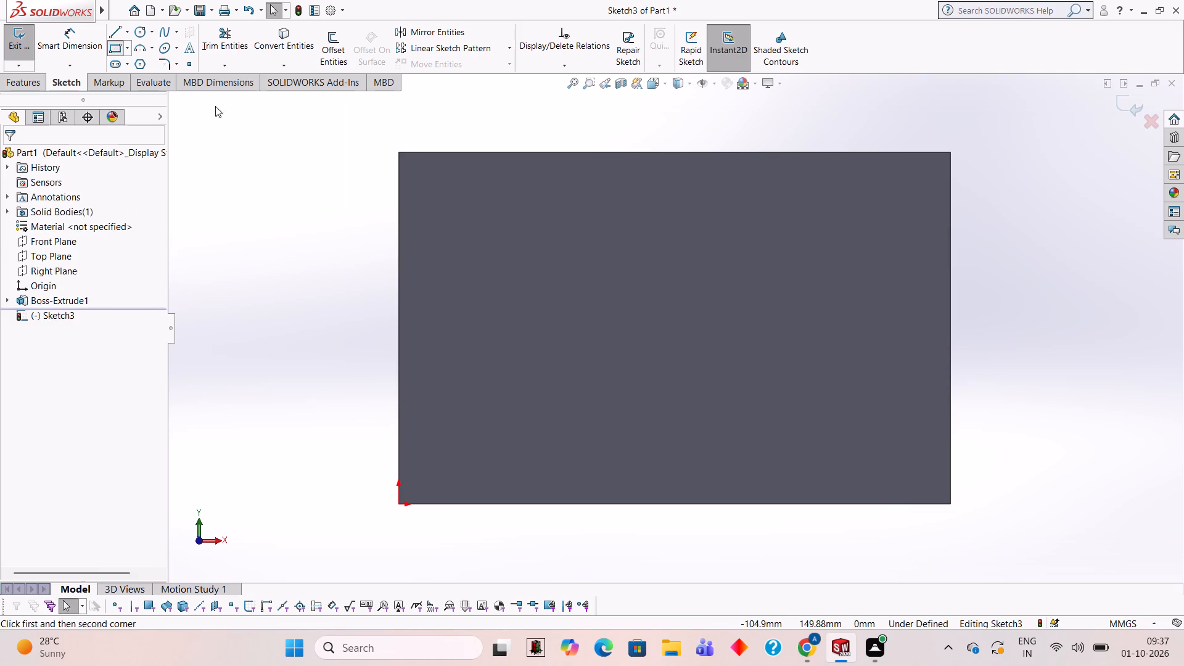
pyautogui.click(507, 213)
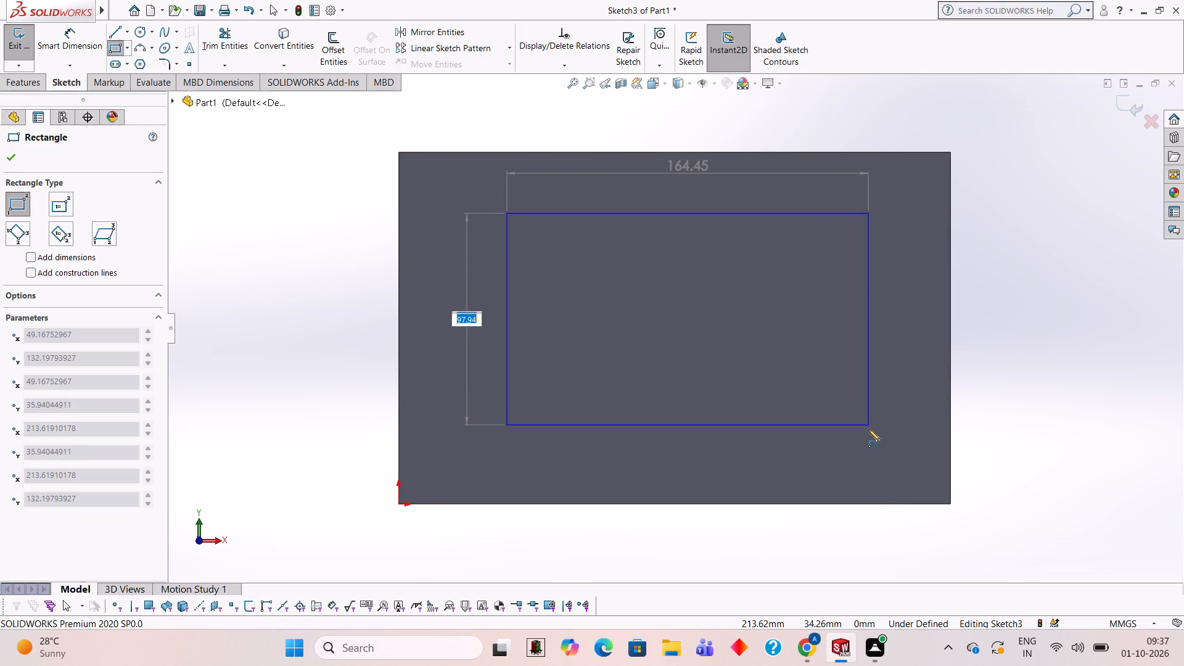
pyautogui.click(868, 429)
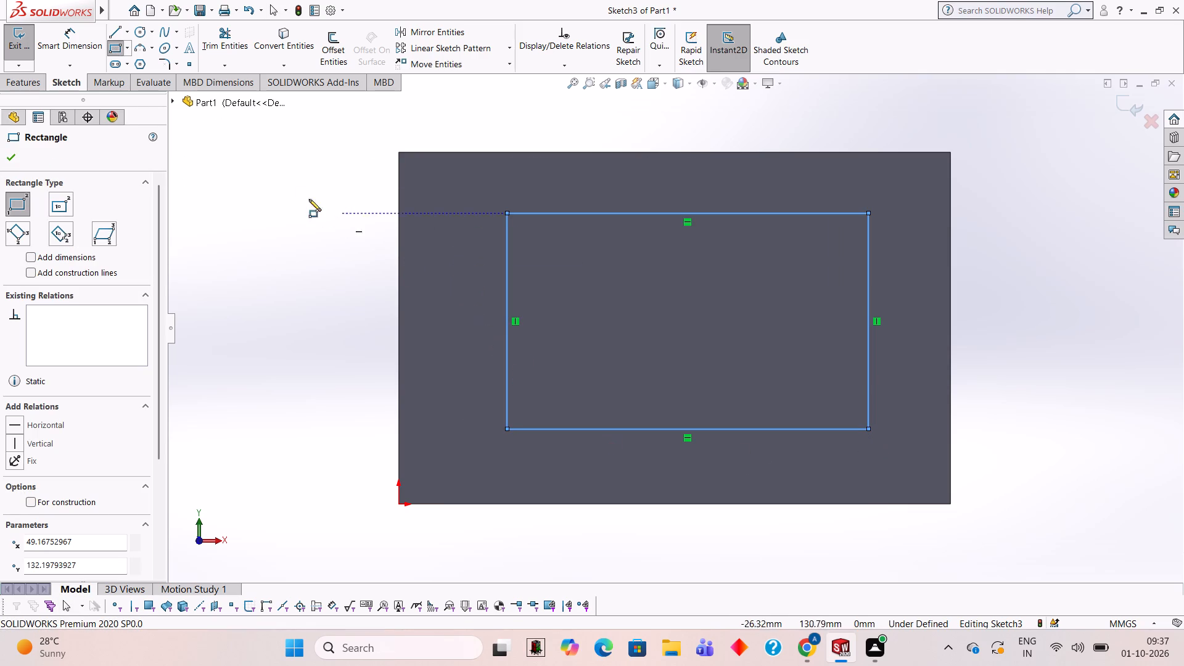
# Dimension the rectangle's right side to 45 mm from the plate's right edge.
pyautogui.click(87, 41)
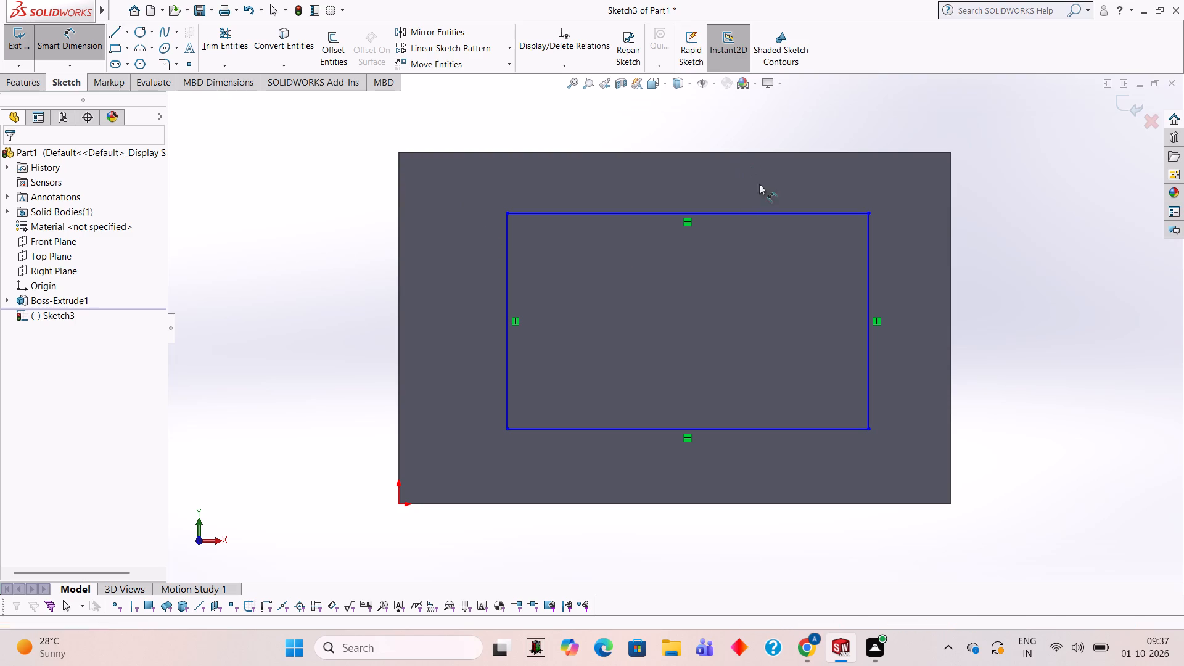
pyautogui.click(868, 277)
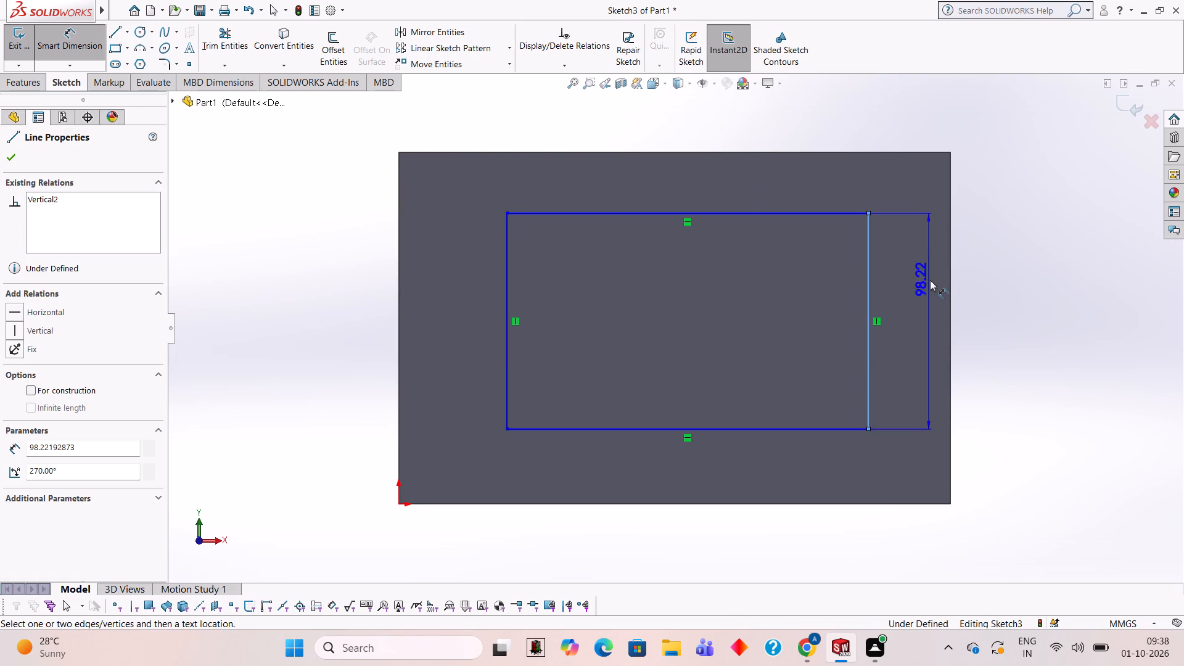
pyautogui.click(948, 295)
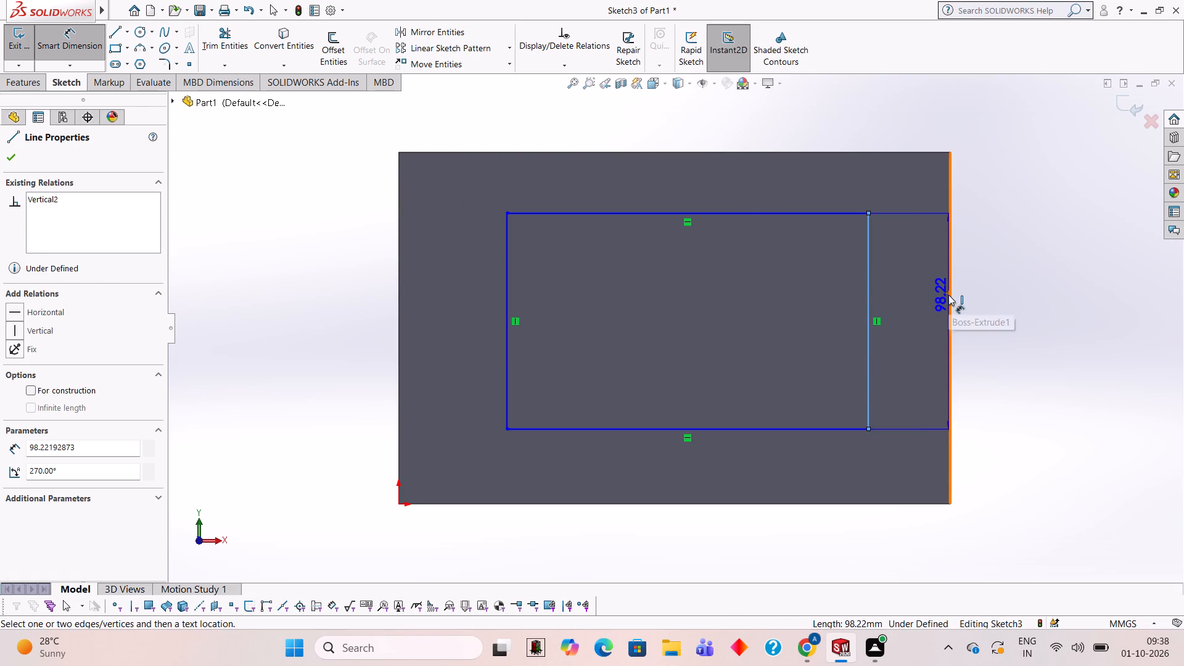
pyautogui.click(890, 116)
pyautogui.write('45')
pyautogui.press('Return')
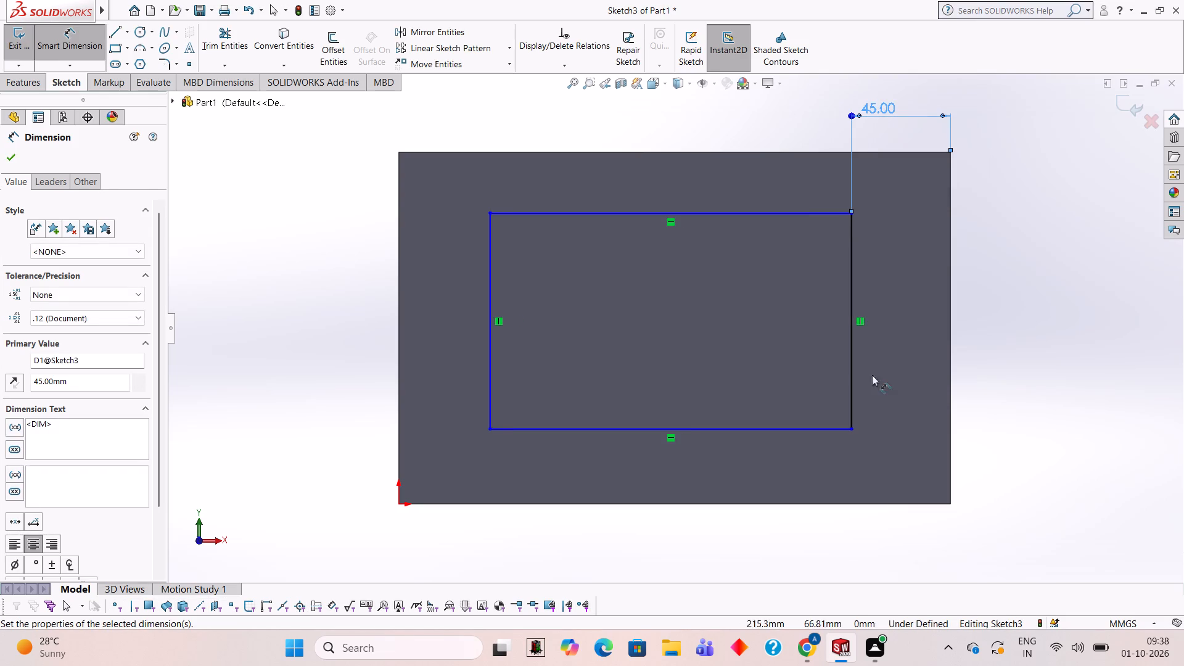
# Dimension the rectangle's bottom side to 22 mm from the plate's bottom edge.
pyautogui.click(834, 429)
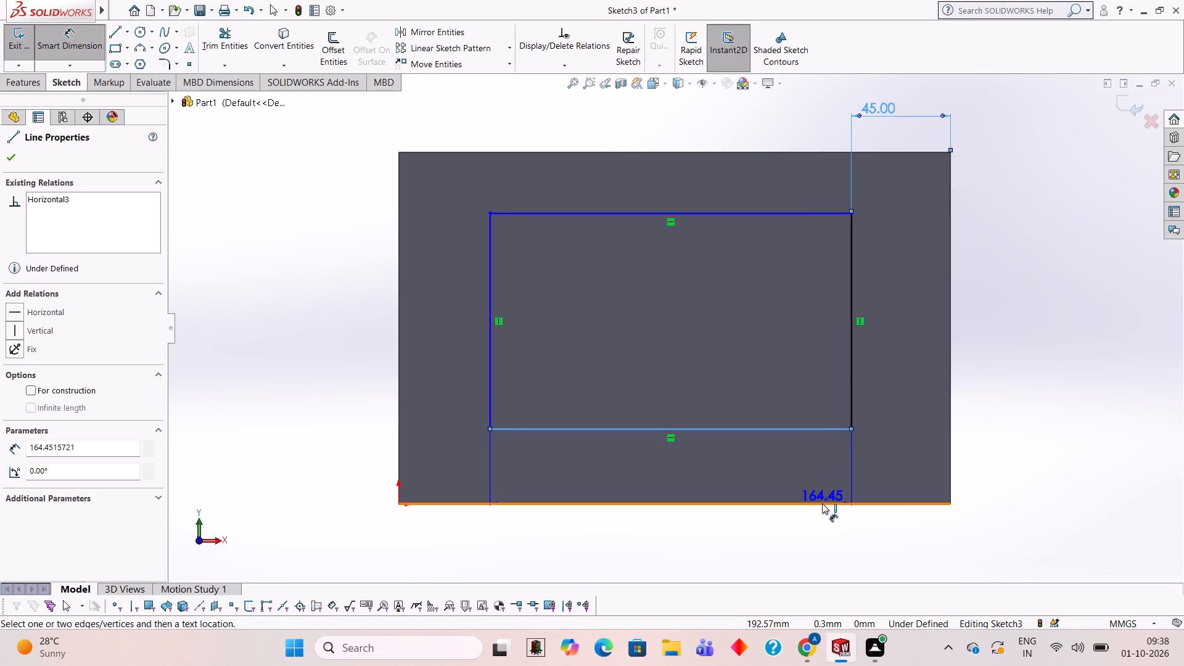
pyautogui.click(822, 503)
pyautogui.click(1069, 442)
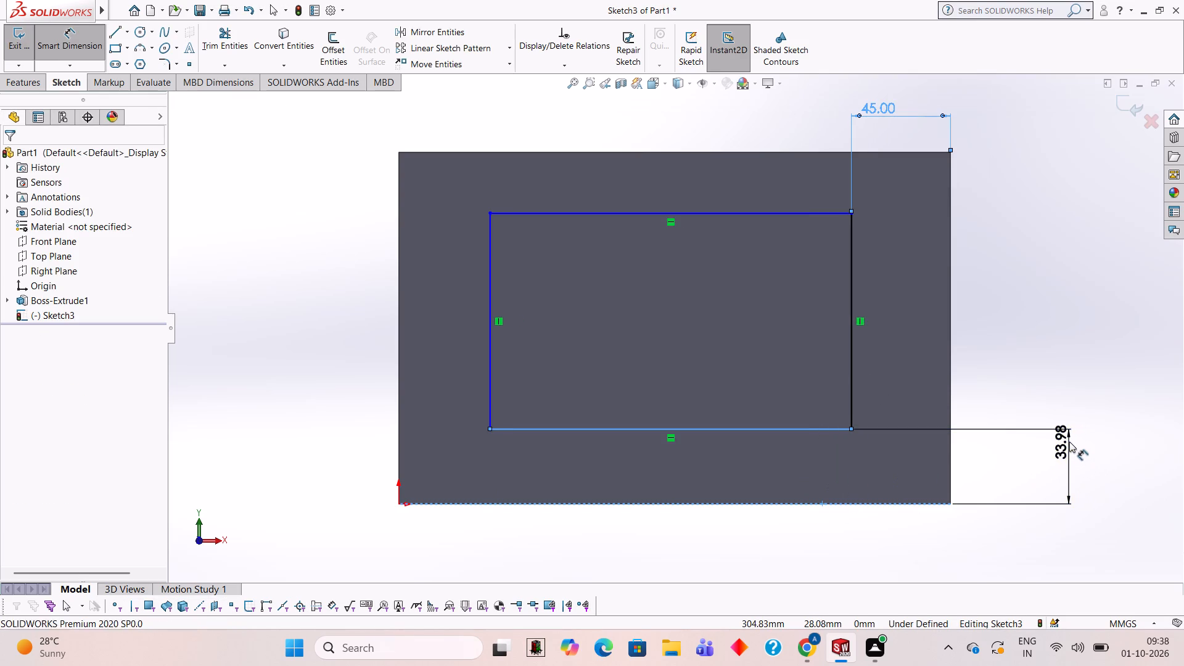
pyautogui.write('22')
pyautogui.press('Return')
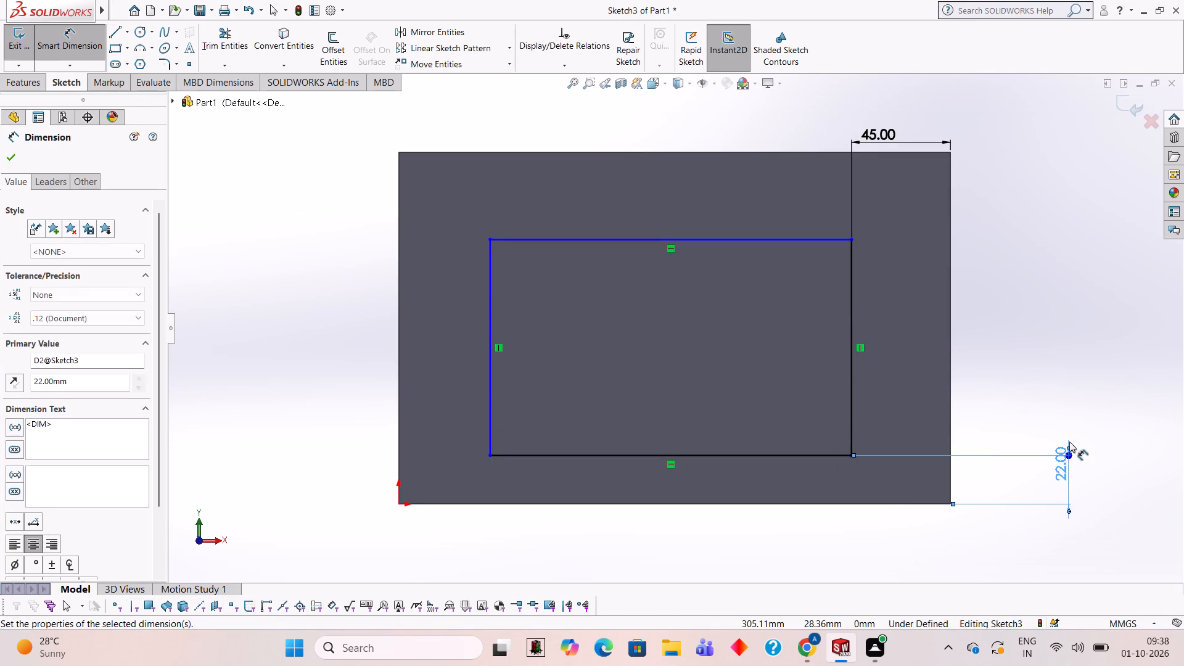
# Dimension the rectangle's top side to 22 mm from the plate's top edge.
pyautogui.click(640, 152)
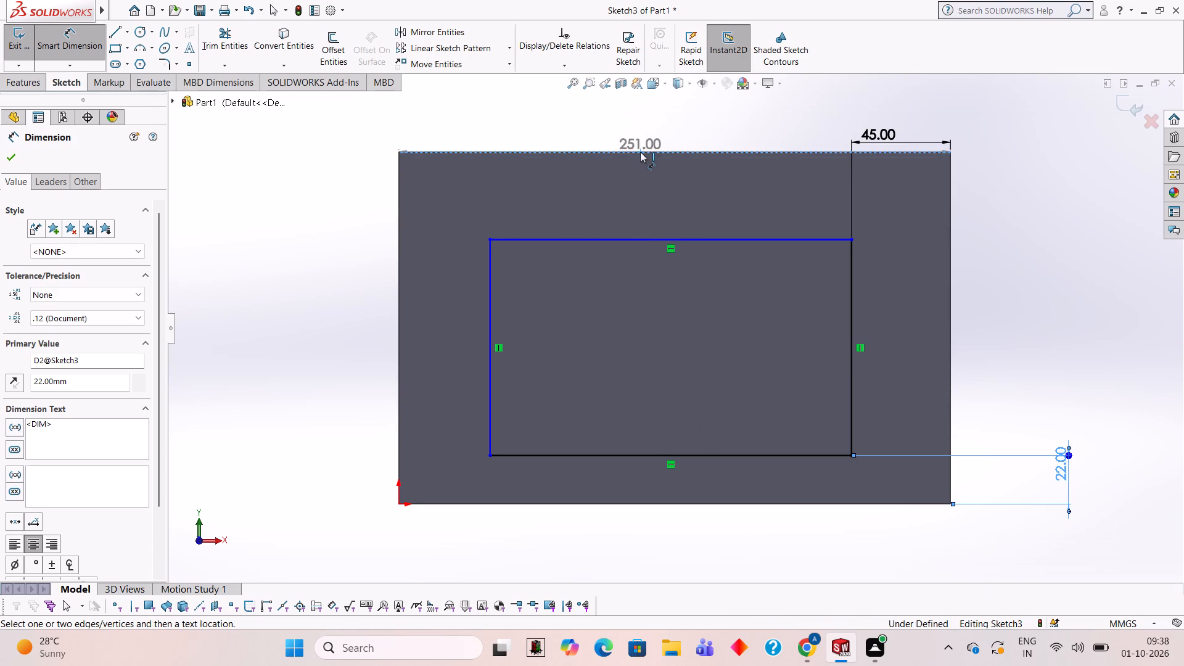
pyautogui.click(636, 237)
pyautogui.click(289, 224)
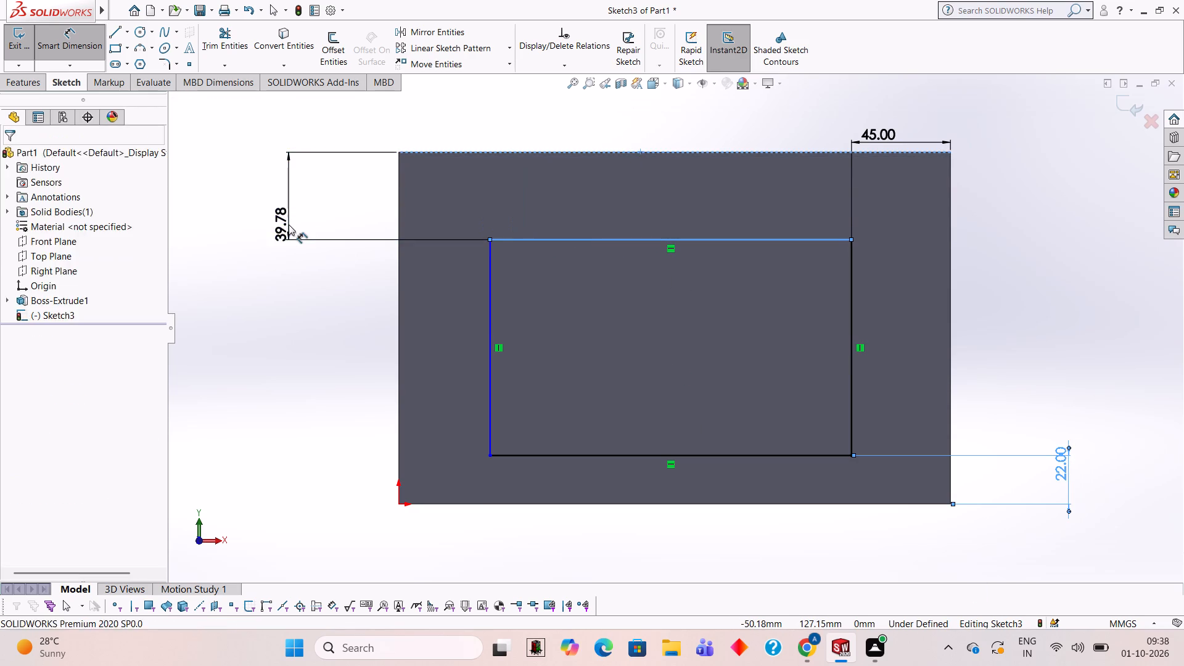
pyautogui.write('22')
pyautogui.press('Return')
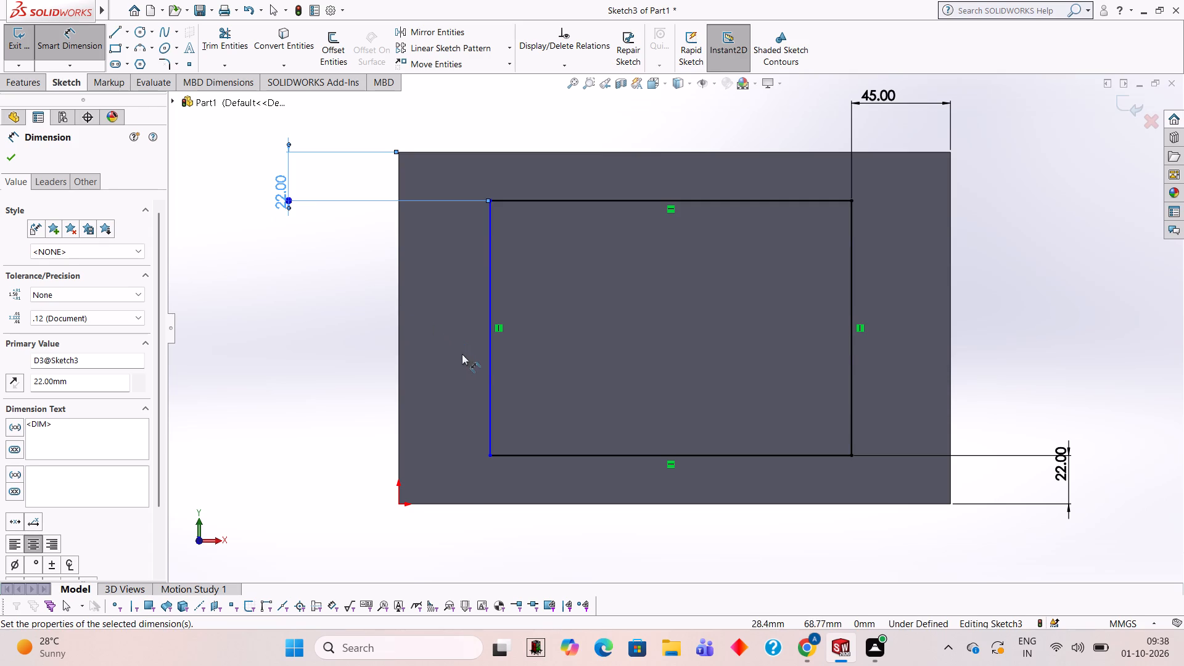
# Dimension the rectangle's left side to 45 mm from the plate's left edge.
pyautogui.click(488, 372)
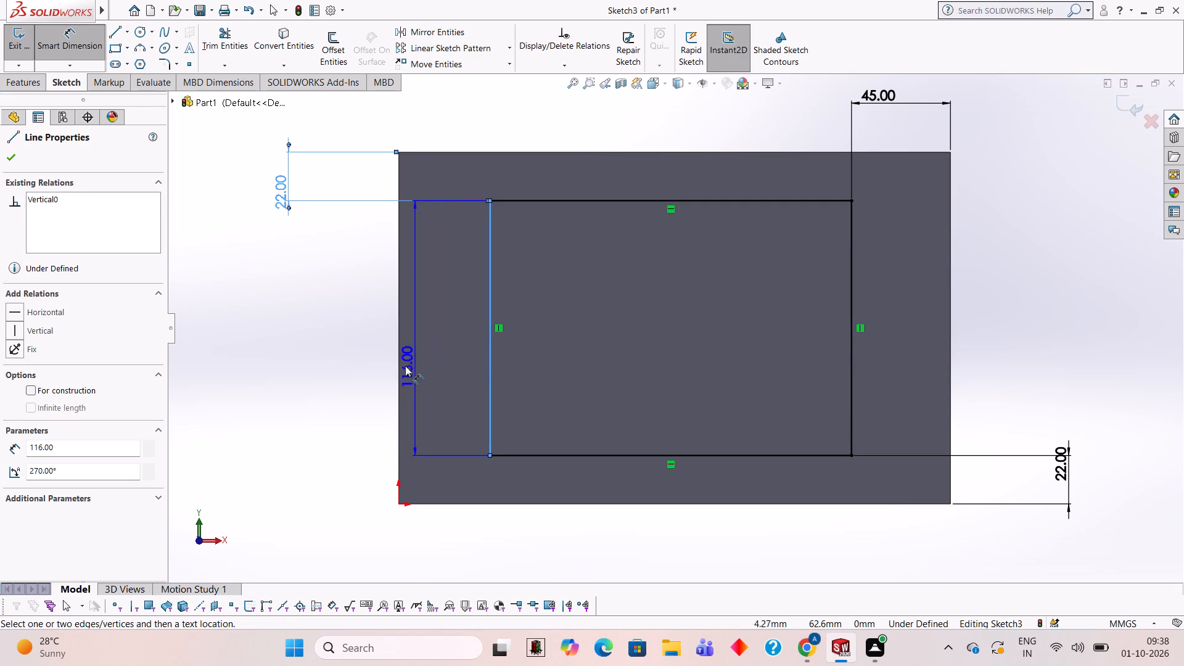
pyautogui.click(400, 368)
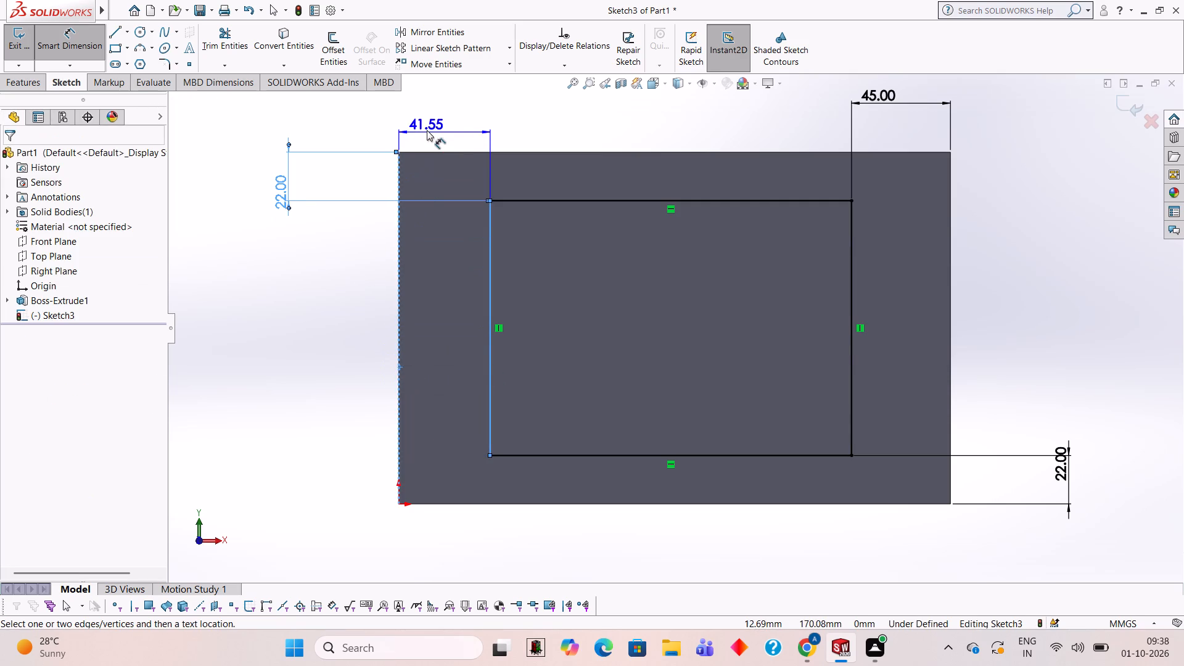
pyautogui.click(427, 130)
pyautogui.write('45')
pyautogui.press('Return')
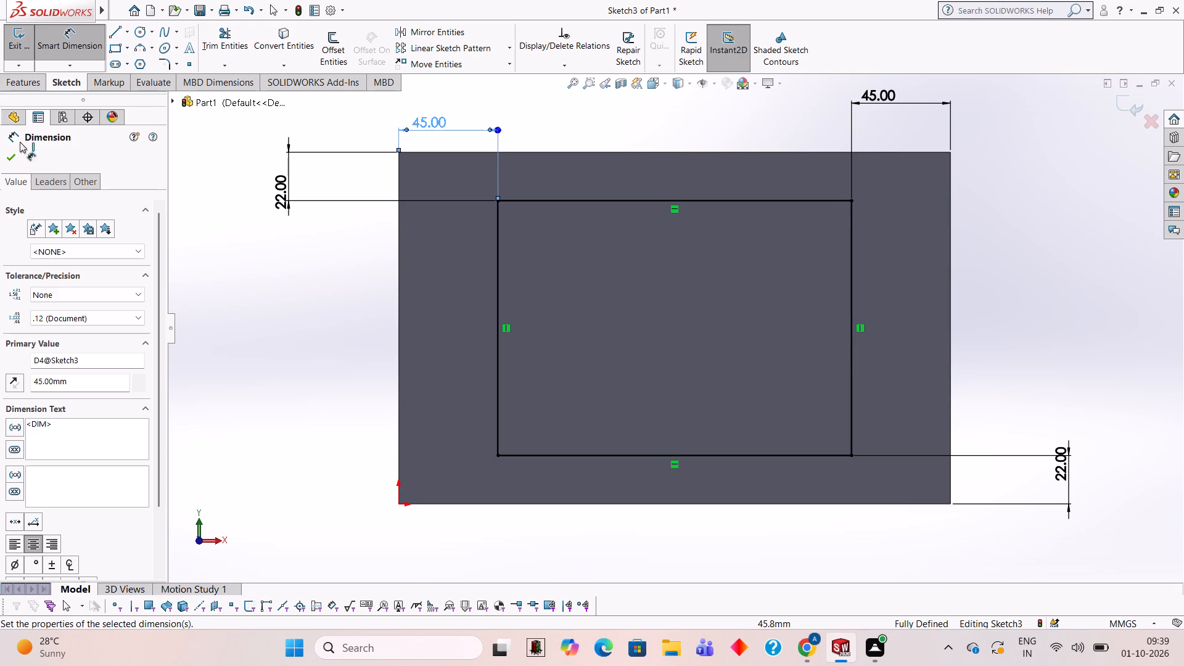
# Set up a blind boss extrusion of the rectangle outward from the plate with a depth of 116 mm, merged with the plate.
pyautogui.click(18, 84)
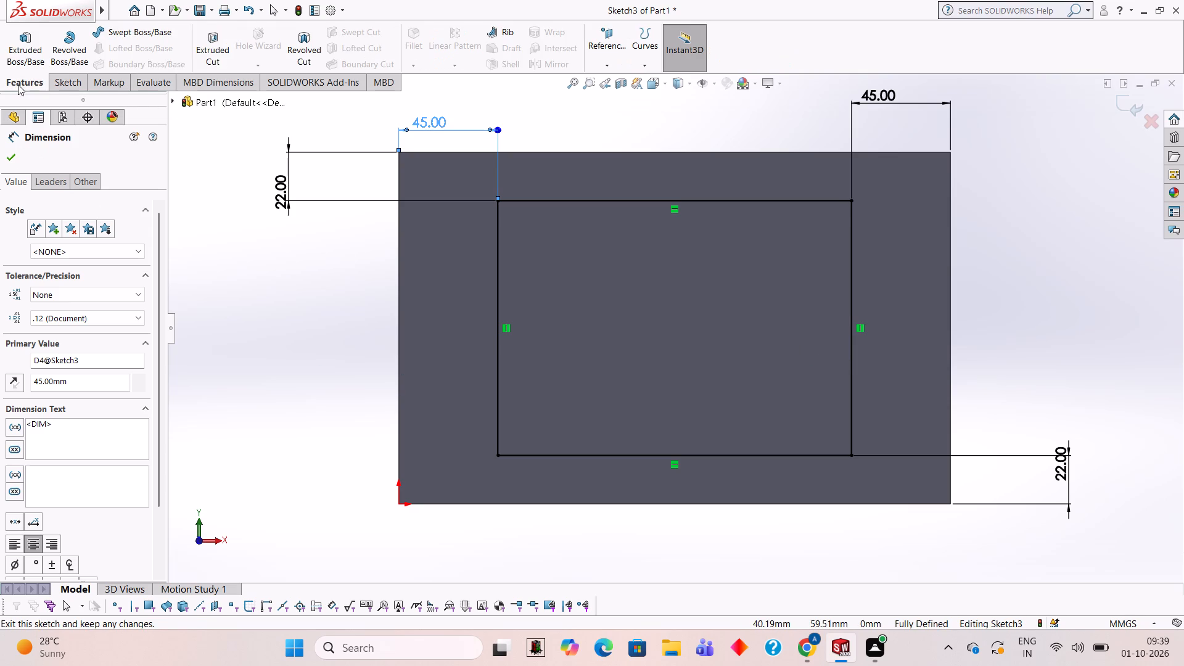
pyautogui.click(32, 55)
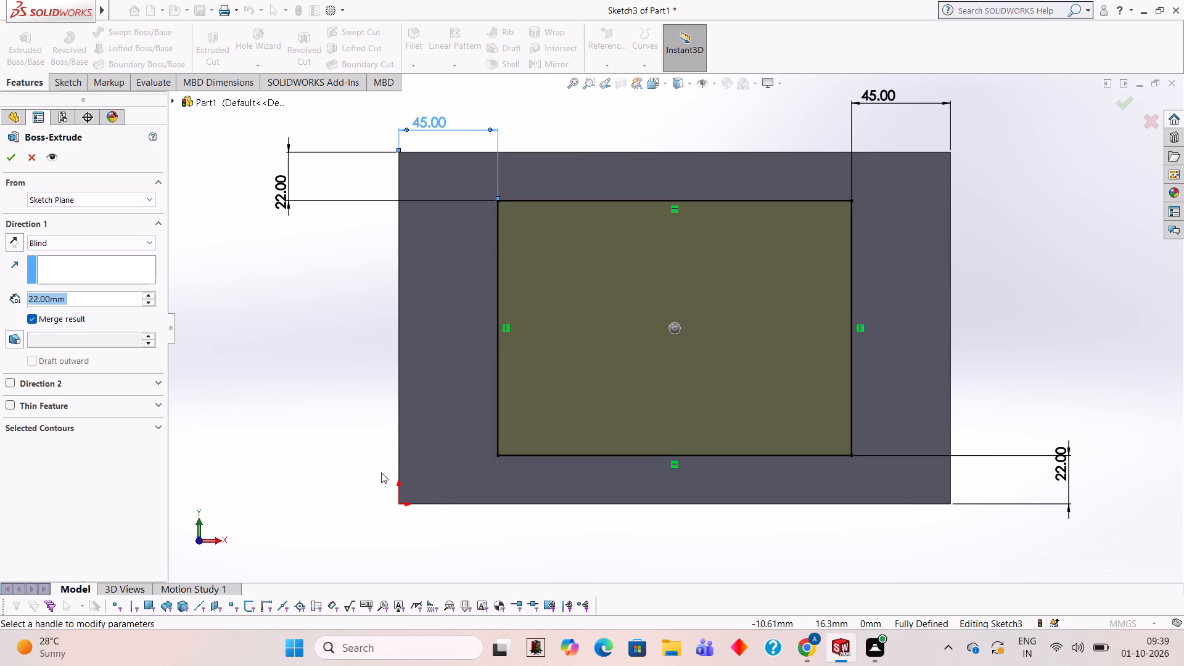
pyautogui.moveTo(489, 533); pyautogui.dragTo(487, 295, button='middle')
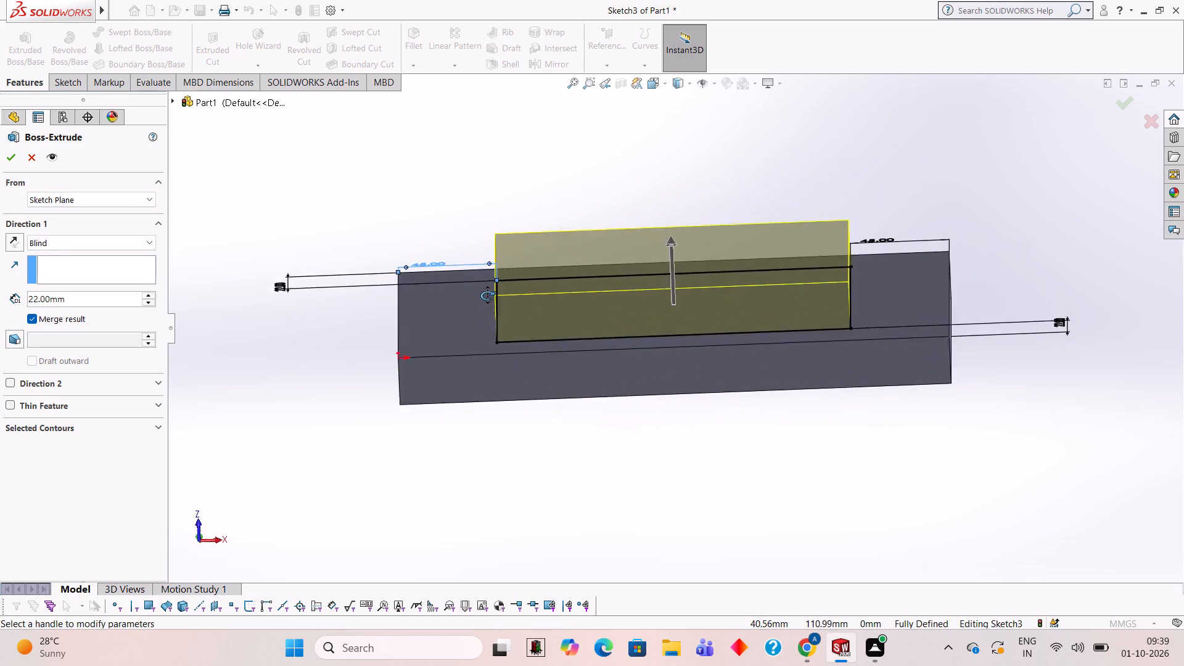
pyautogui.moveTo(487, 295); pyautogui.dragTo(487, 287, button='middle')
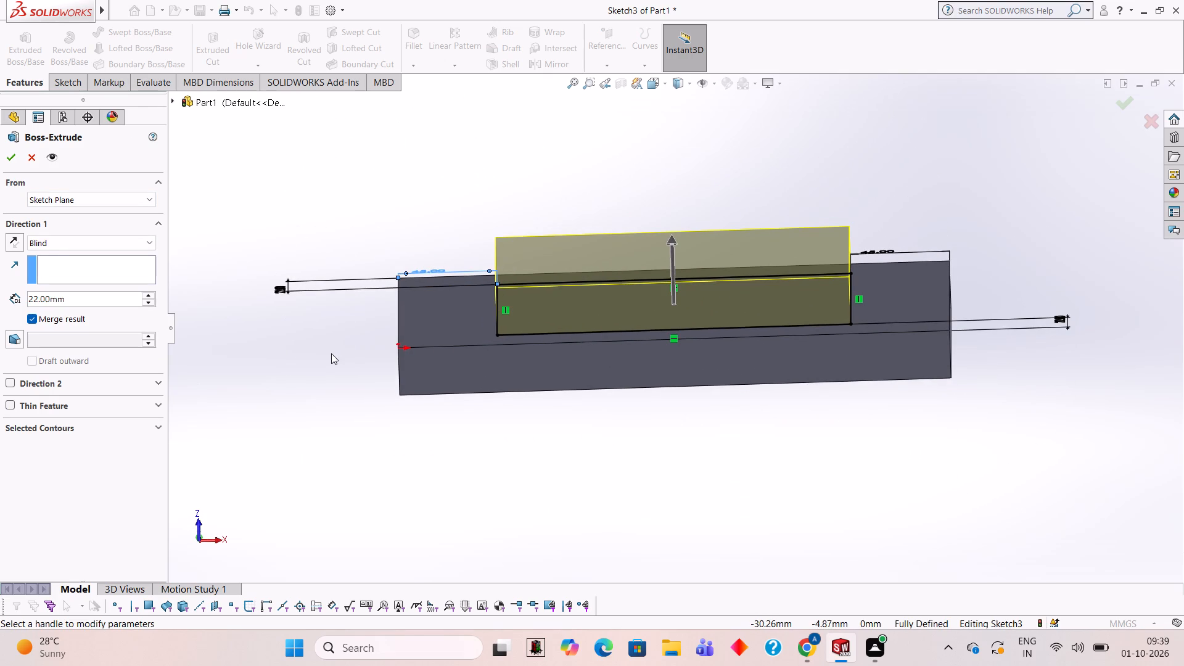
pyautogui.click(115, 300)
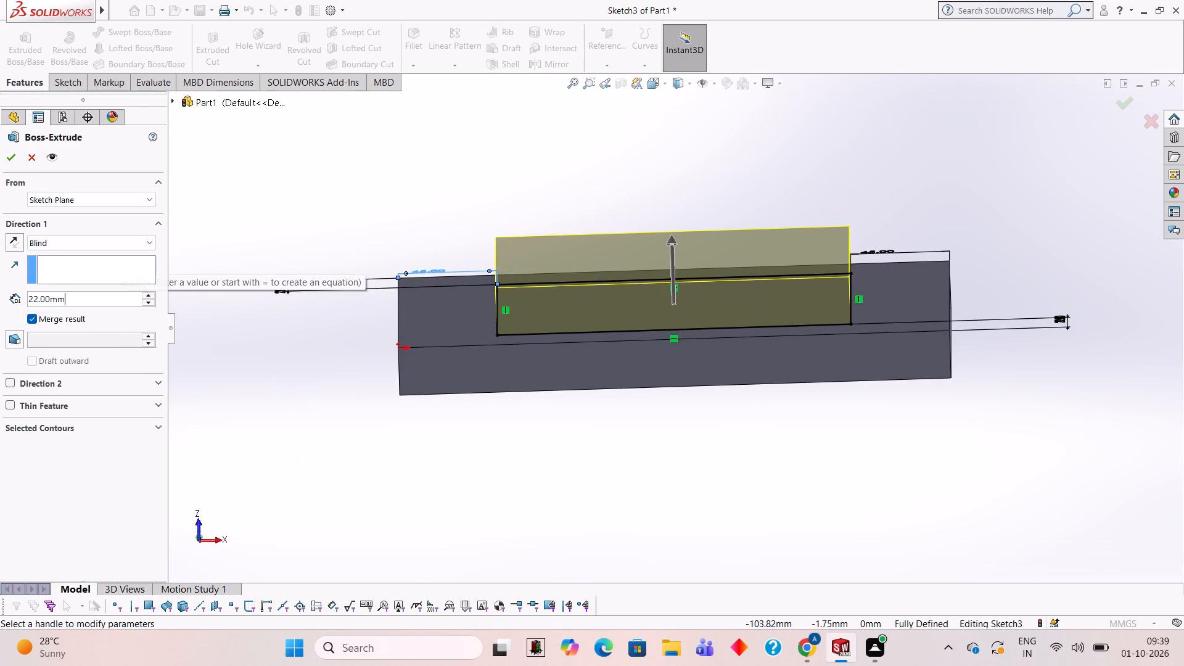
pyautogui.press('BackSpace')
pyautogui.press('BackSpace')
pyautogui.press('BackSpace')
pyautogui.press('BackSpace')
pyautogui.press('BackSpace')
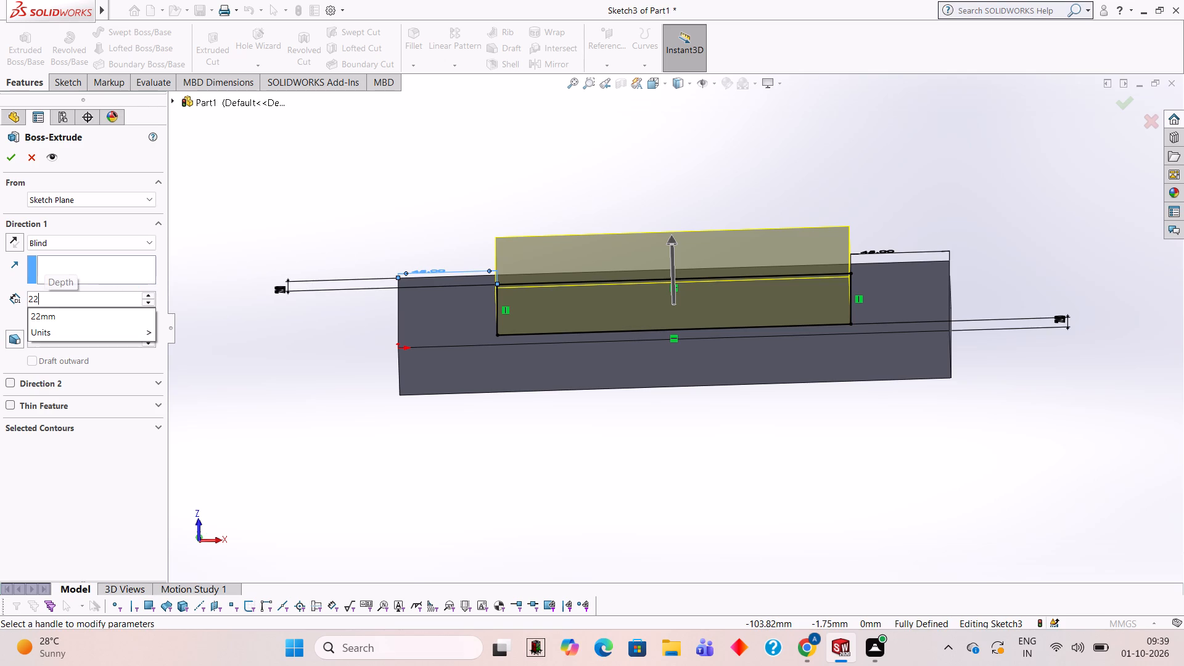
pyautogui.press('BackSpace')
pyautogui.press('BackSpace')
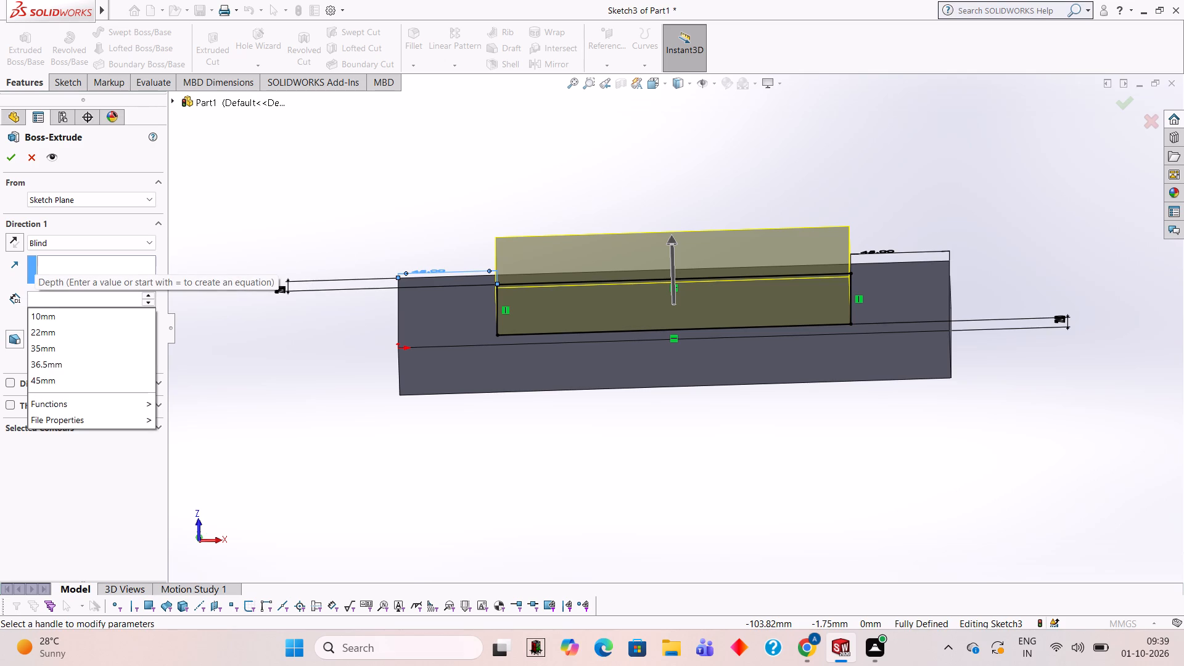
pyautogui.write('11')
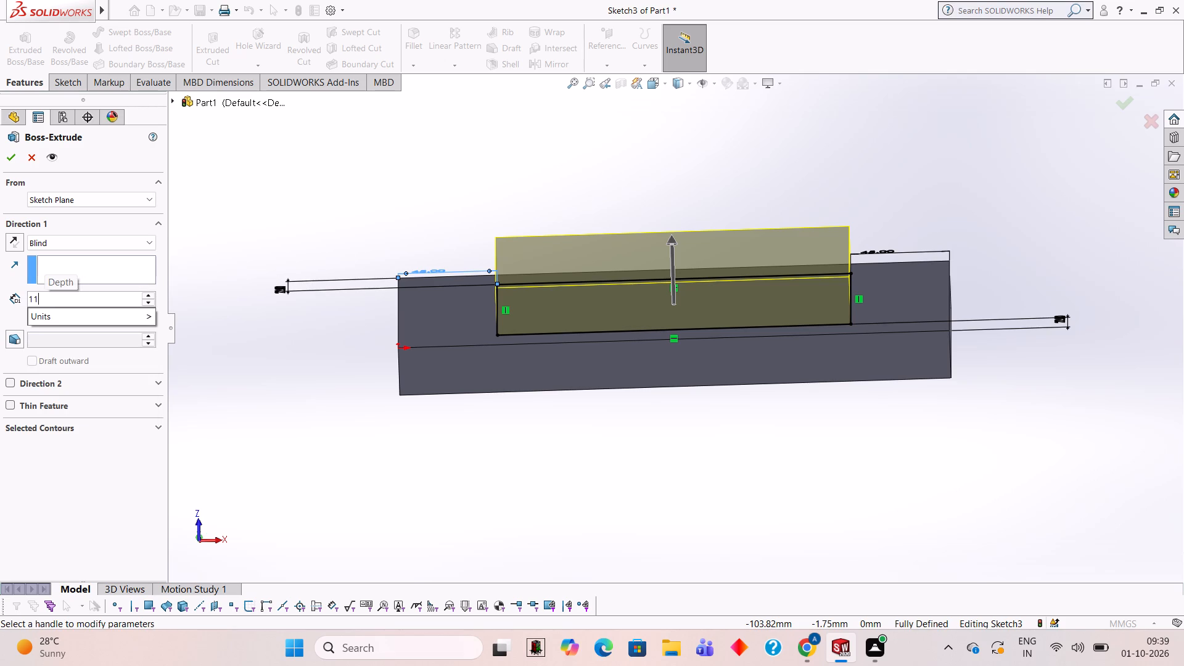
pyautogui.press('6')
pyautogui.press('Return')
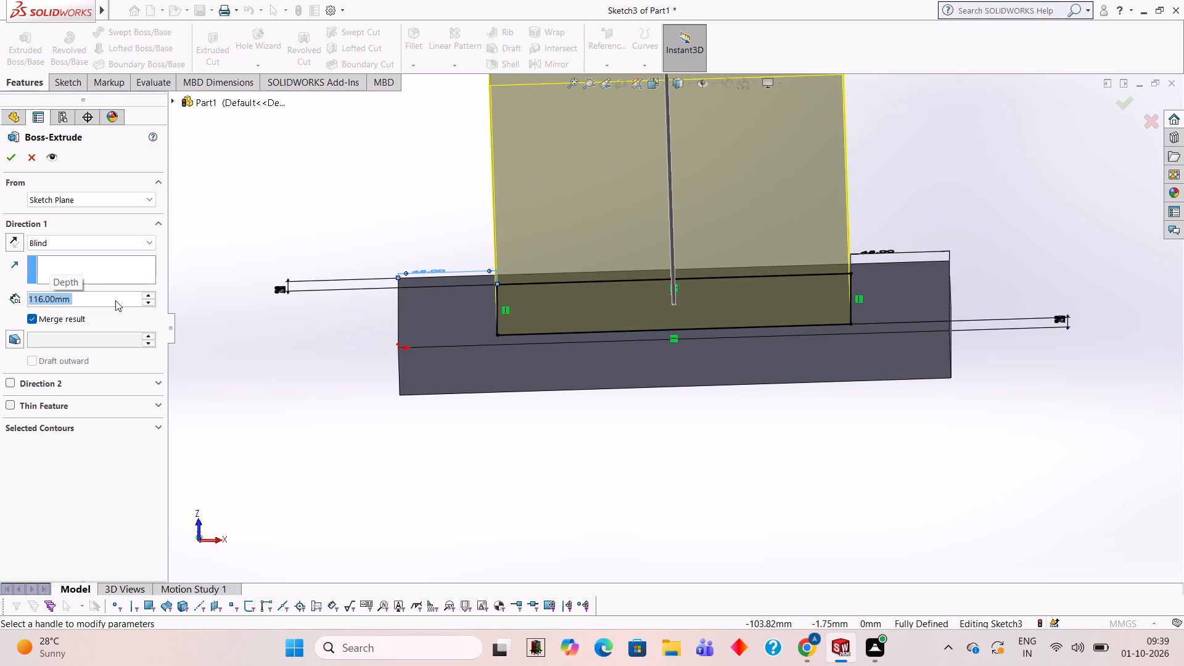
# Examine the extrusion preview from the front, the sides and below to check the block's direction and proportions against the plate.
pyautogui.scroll(2, 241, 302)
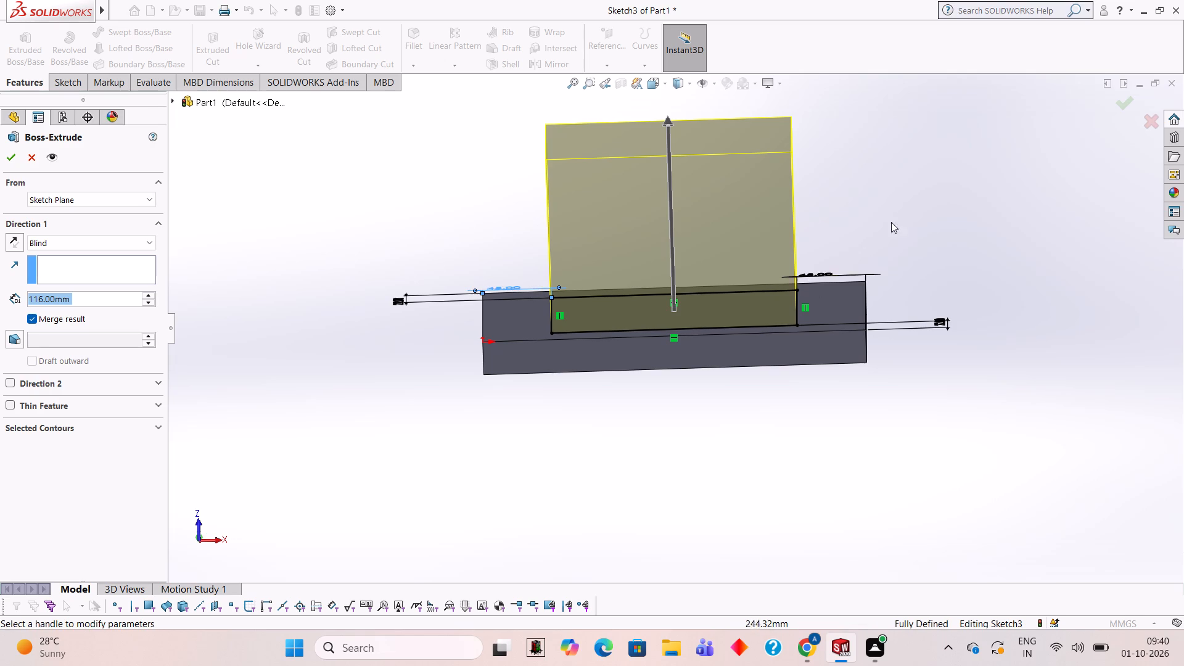
pyautogui.moveTo(916, 184); pyautogui.dragTo(915, 366, button='middle')
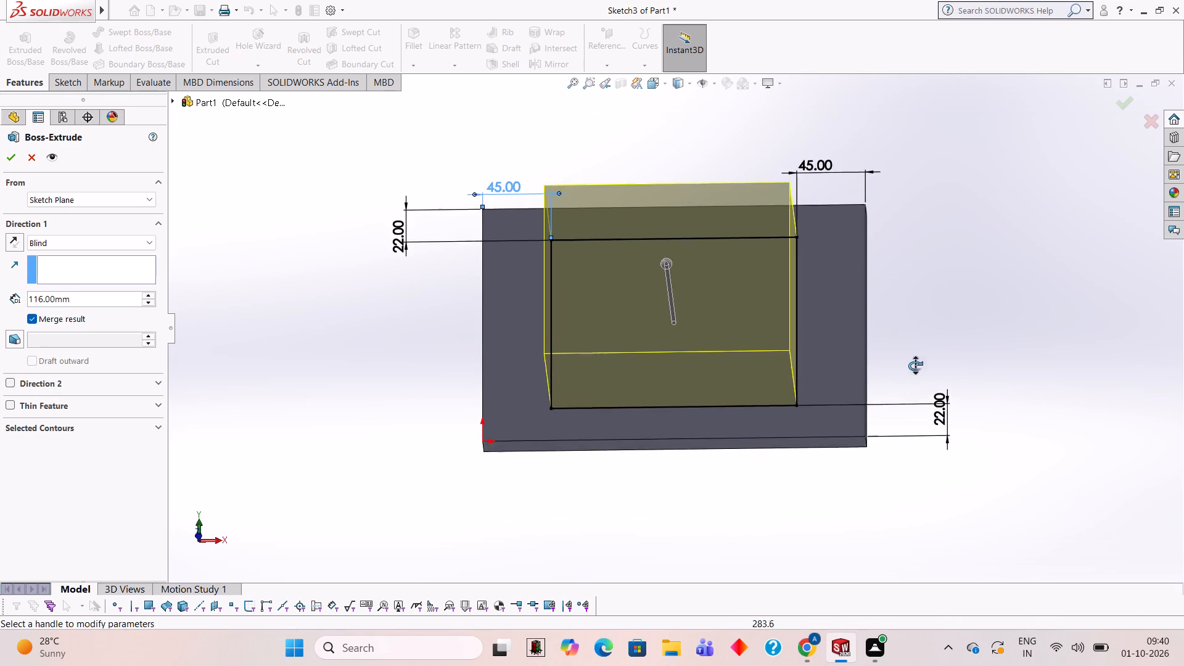
pyautogui.moveTo(915, 366); pyautogui.dragTo(921, 356, button='middle')
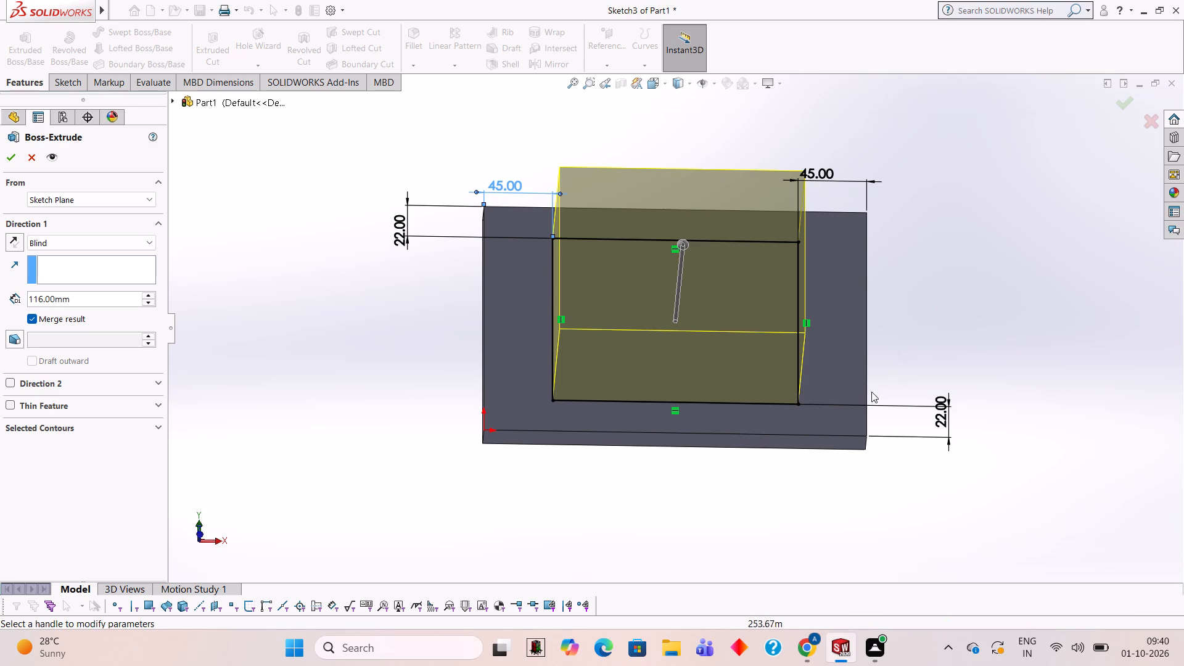
pyautogui.moveTo(928, 245); pyautogui.dragTo(1019, 395, button='middle')
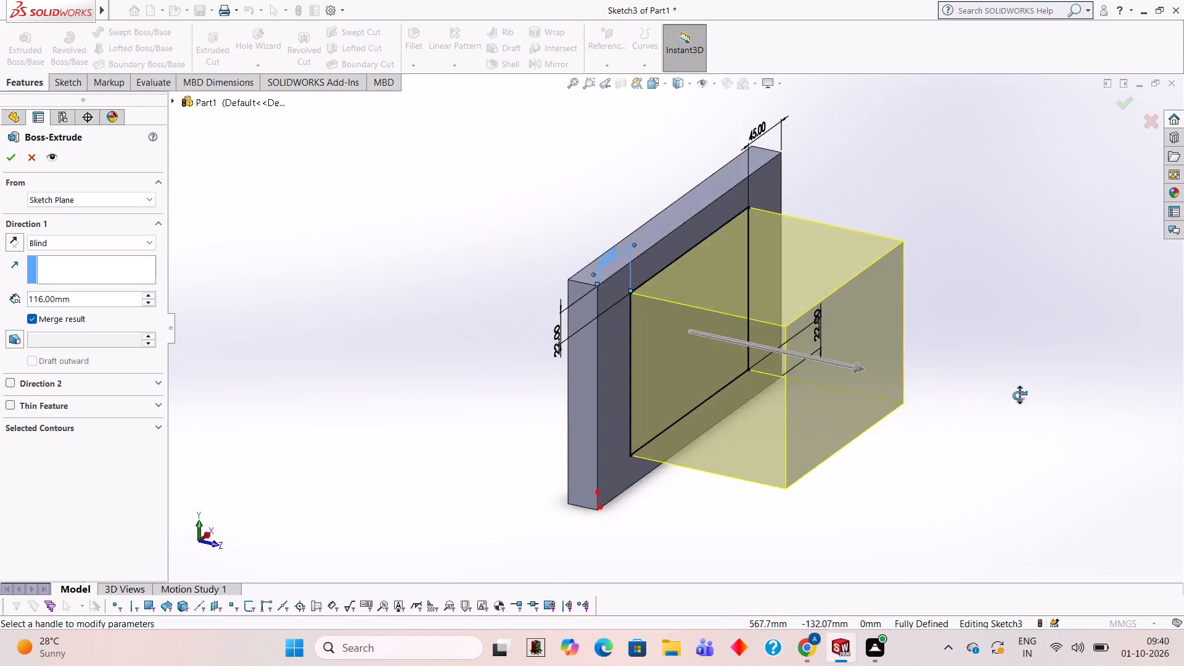
pyautogui.moveTo(1019, 395); pyautogui.dragTo(1043, 377, button='middle')
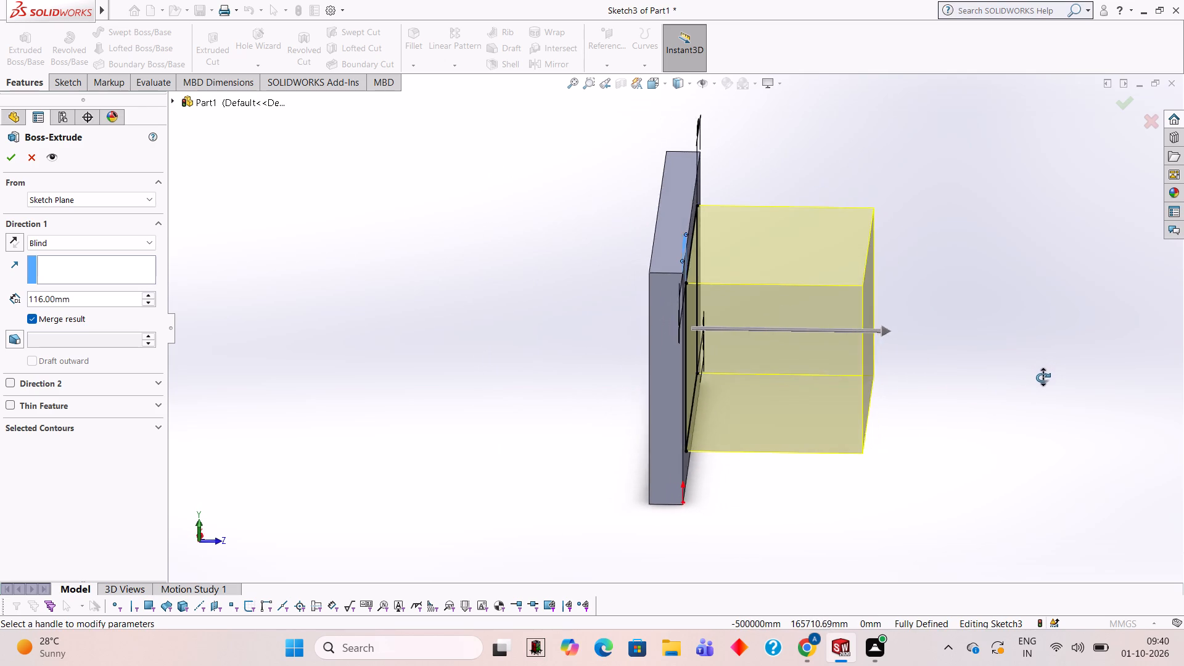
pyautogui.moveTo(1043, 377); pyautogui.dragTo(909, 269, button='middle')
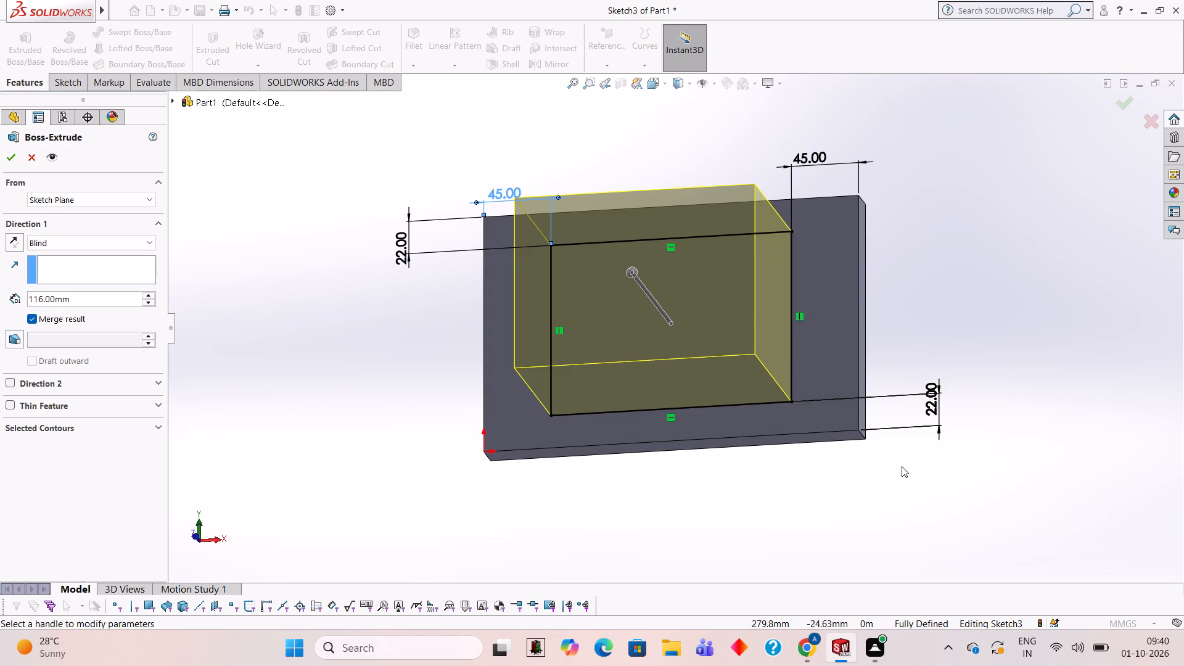
pyautogui.moveTo(905, 469); pyautogui.dragTo(911, 284, button='middle')
pyautogui.moveTo(897, 424); pyautogui.dragTo(905, 327, button='middle')
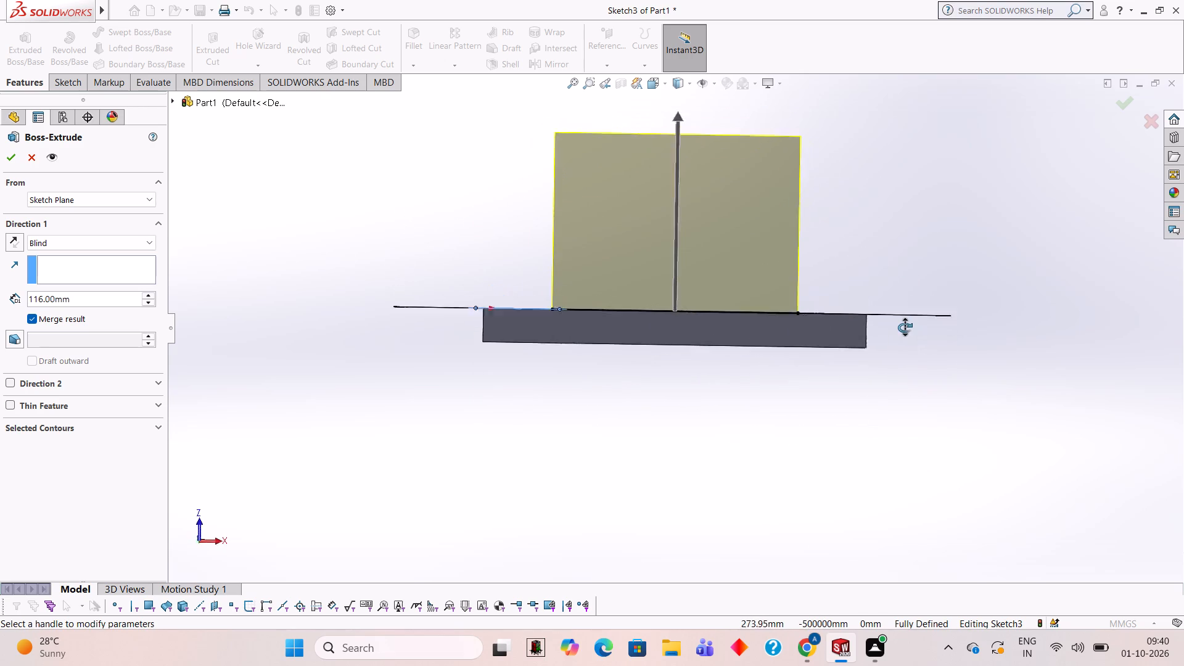
pyautogui.moveTo(905, 327); pyautogui.dragTo(898, 408, button='middle')
pyautogui.moveTo(910, 276); pyautogui.dragTo(926, 411, button='middle')
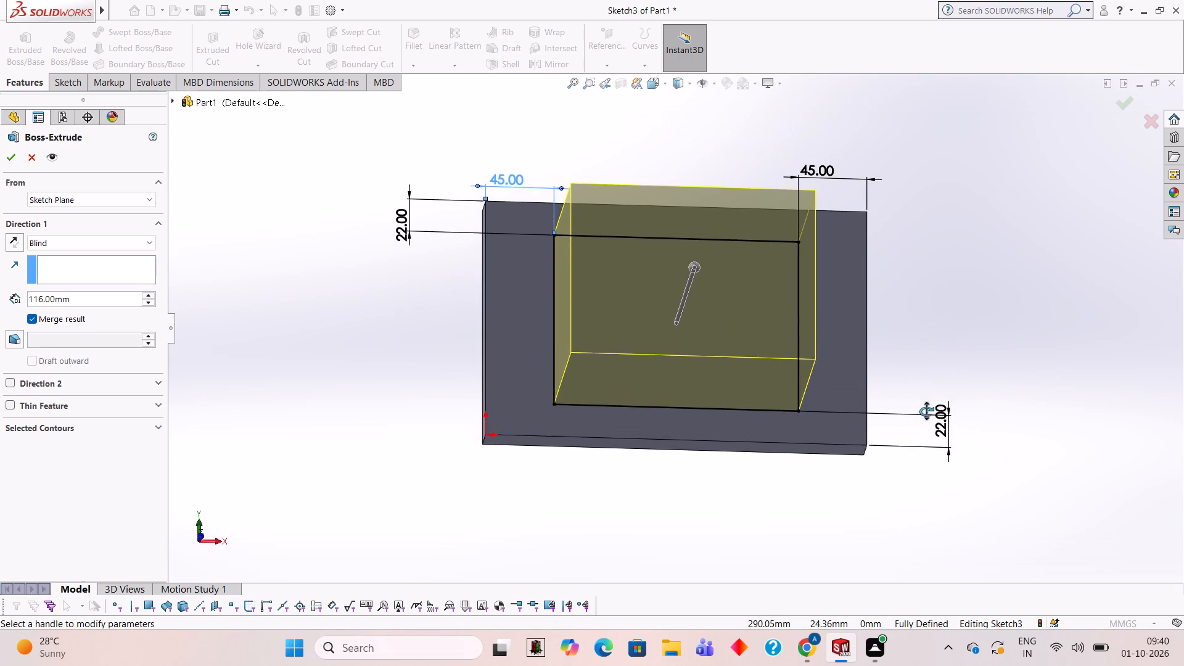
pyautogui.moveTo(926, 411); pyautogui.dragTo(927, 414, button='middle')
pyautogui.moveTo(921, 348); pyautogui.dragTo(984, 364, button='middle')
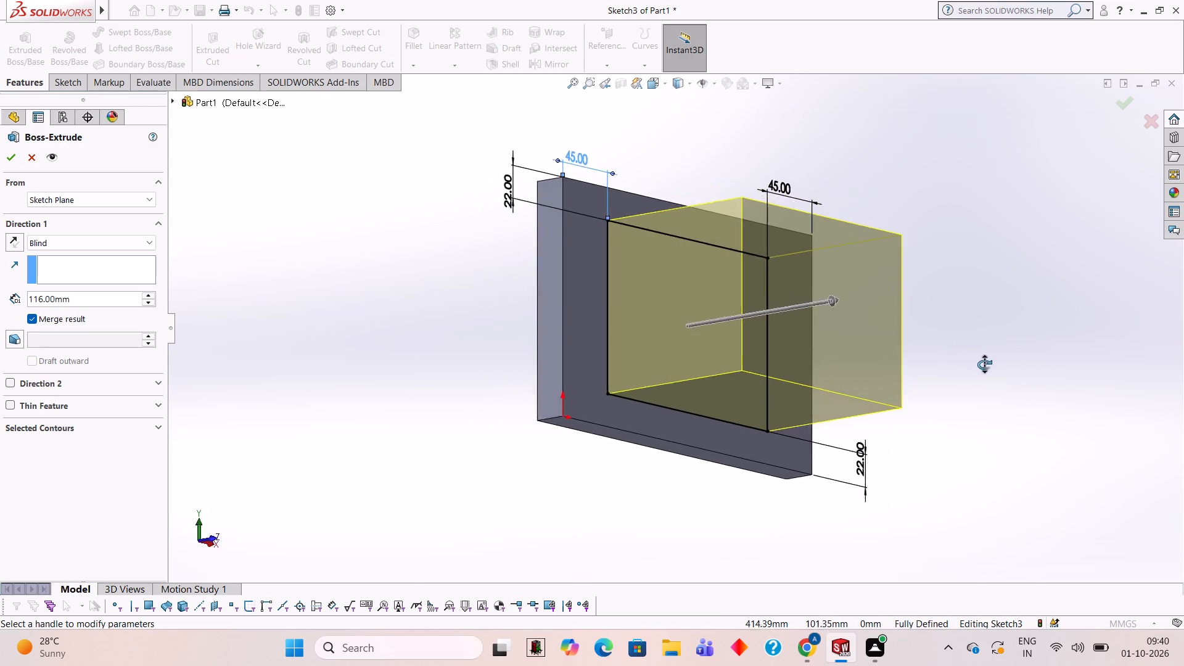
pyautogui.moveTo(984, 364); pyautogui.dragTo(839, 363, button='middle')
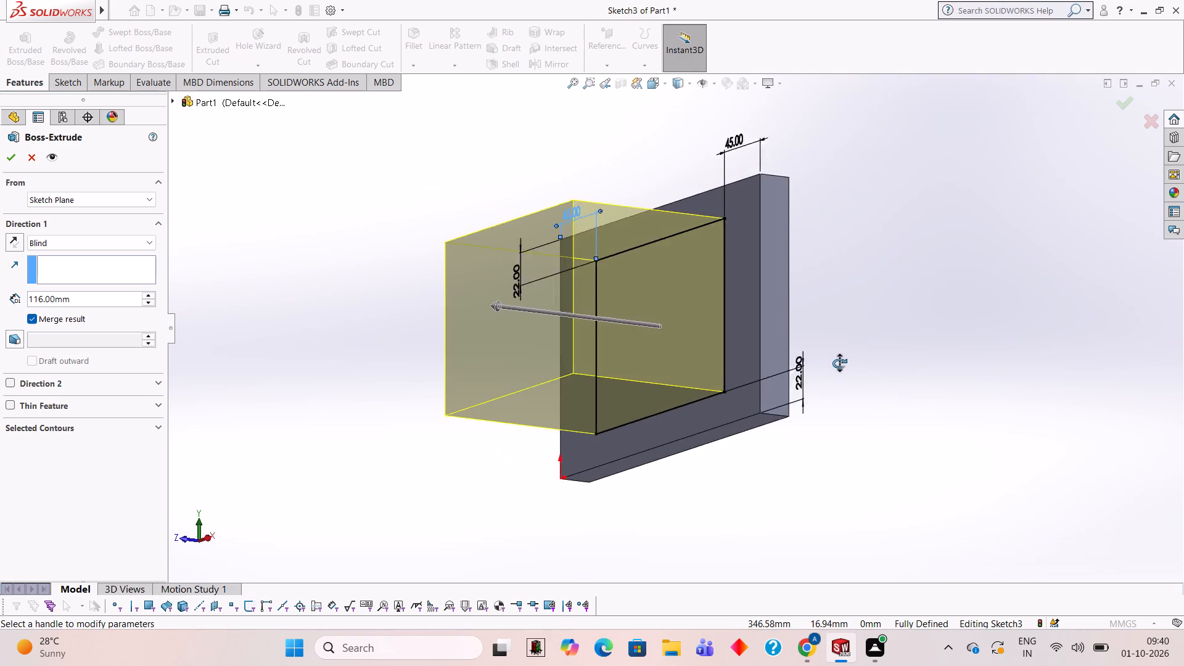
pyautogui.moveTo(839, 363); pyautogui.dragTo(919, 399, button='middle')
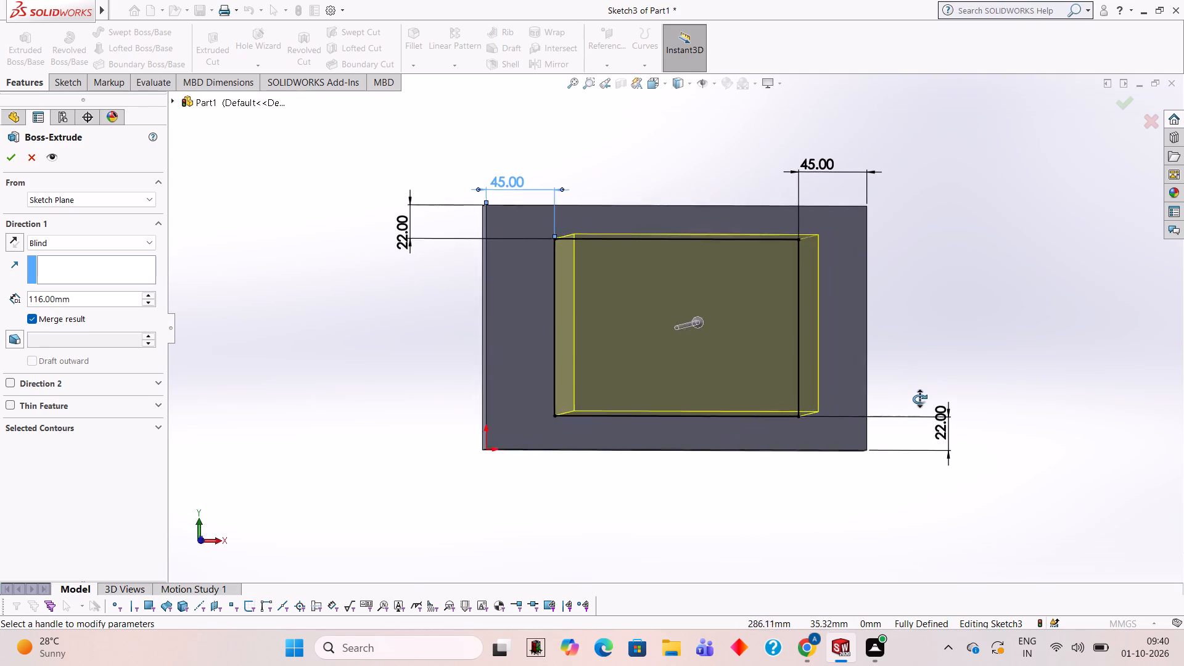
pyautogui.moveTo(919, 399); pyautogui.dragTo(919, 321, button='middle')
pyautogui.scroll(2, 919, 321)
pyautogui.moveTo(919, 321); pyautogui.dragTo(903, 263, button='middle')
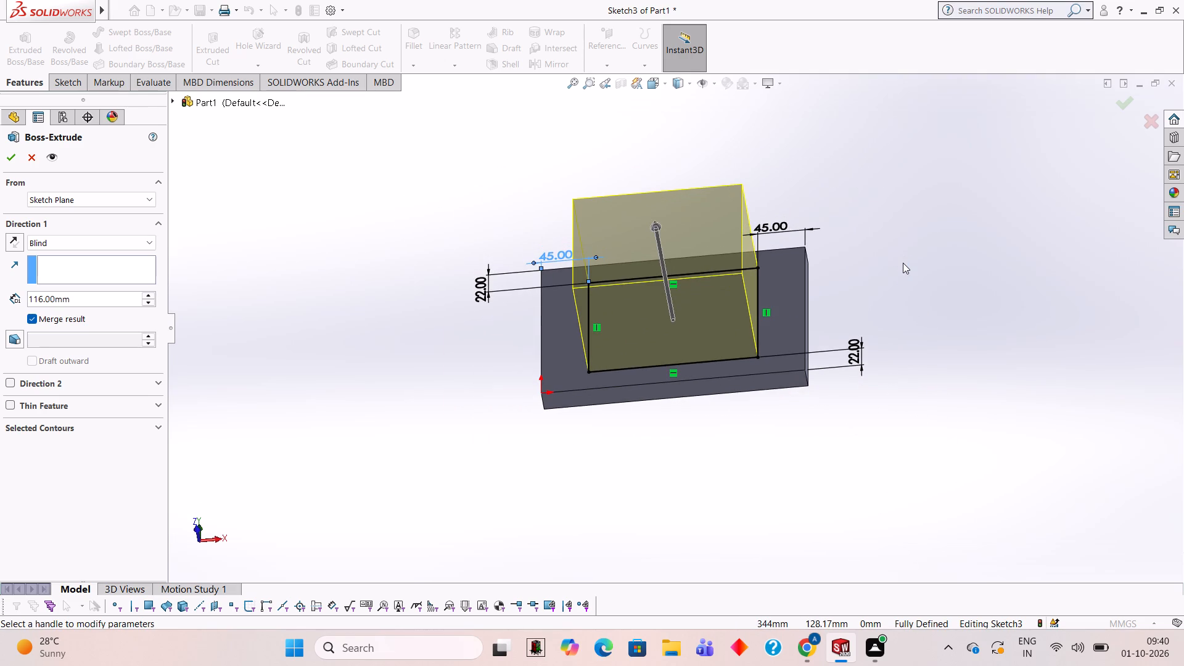
pyautogui.moveTo(903, 263); pyautogui.dragTo(1036, 377, button='middle')
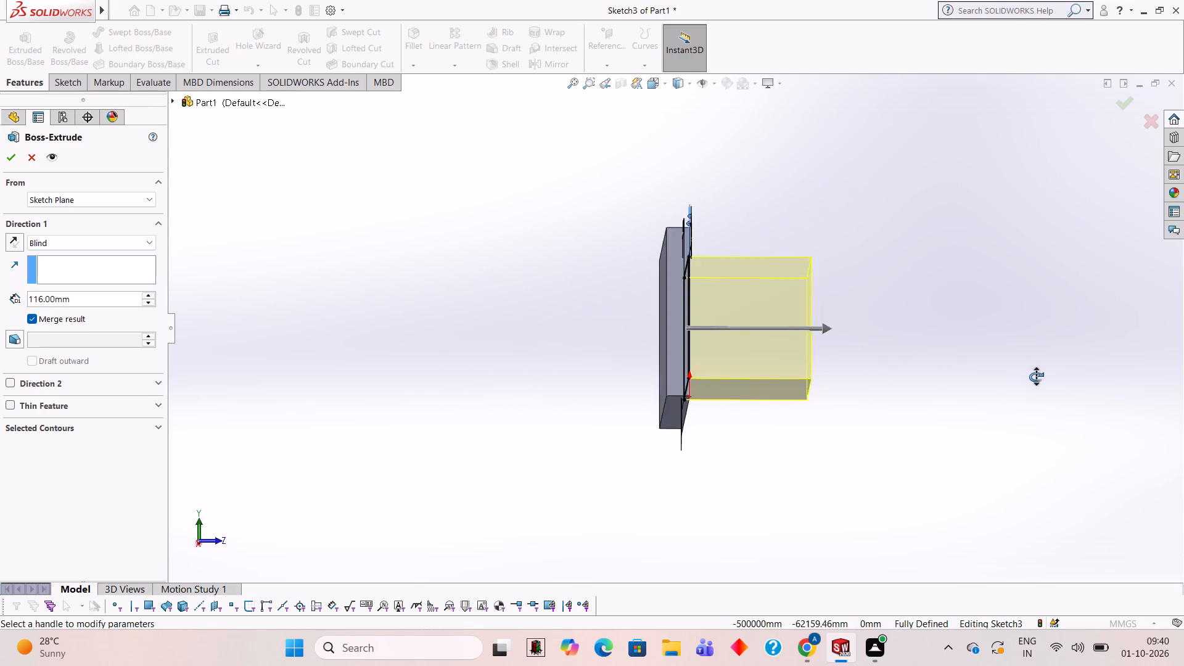
pyautogui.moveTo(1036, 377); pyautogui.dragTo(924, 413, button='middle')
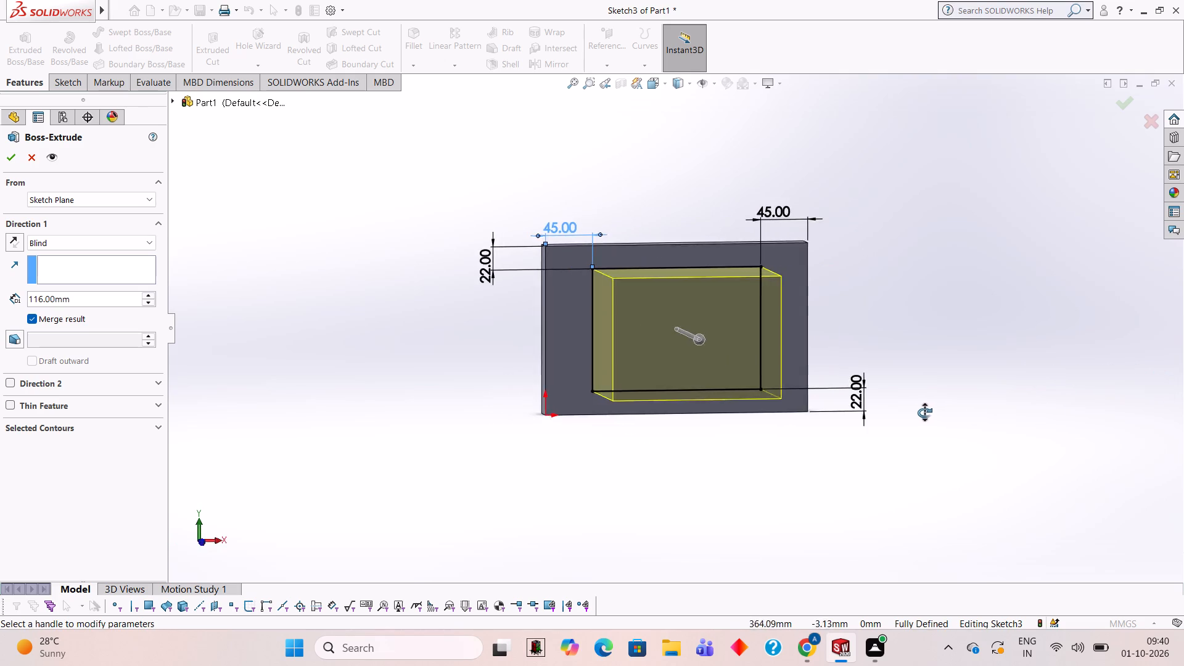
pyautogui.moveTo(924, 413); pyautogui.dragTo(914, 289, button='middle')
pyautogui.scroll(-1, 890, 409)
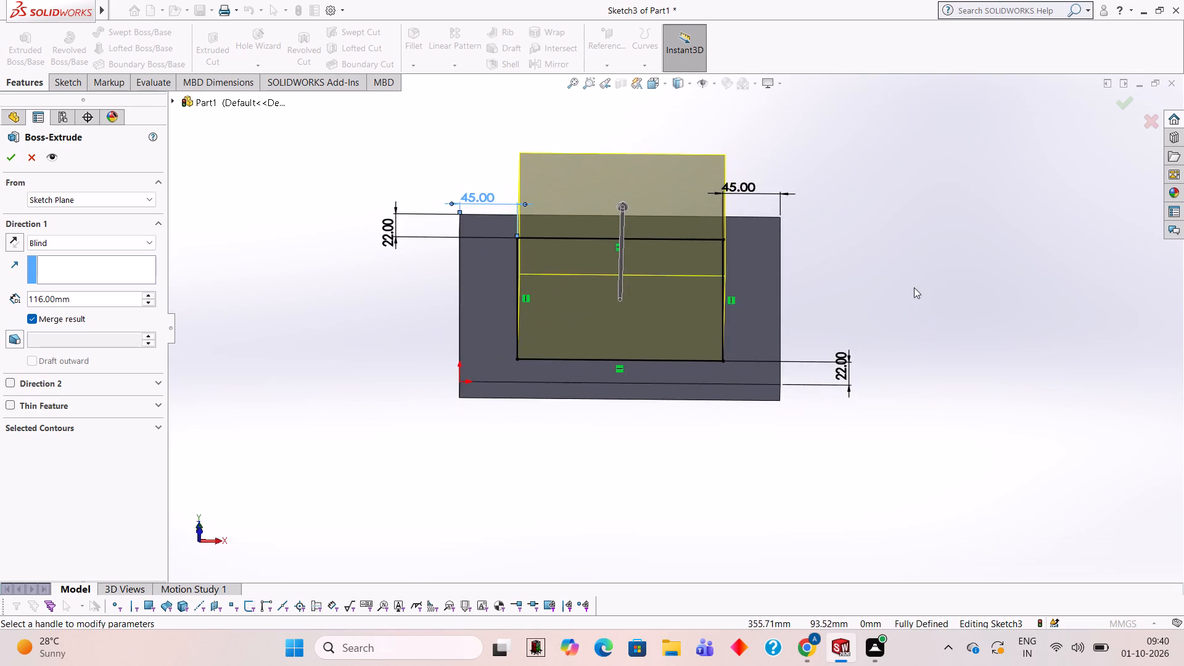
pyautogui.scroll(1, 914, 287)
pyautogui.scroll(1, 909, 343)
pyautogui.moveTo(909, 347); pyautogui.dragTo(897, 244, button='middle')
pyautogui.moveTo(894, 327); pyautogui.dragTo(905, 264, button='middle')
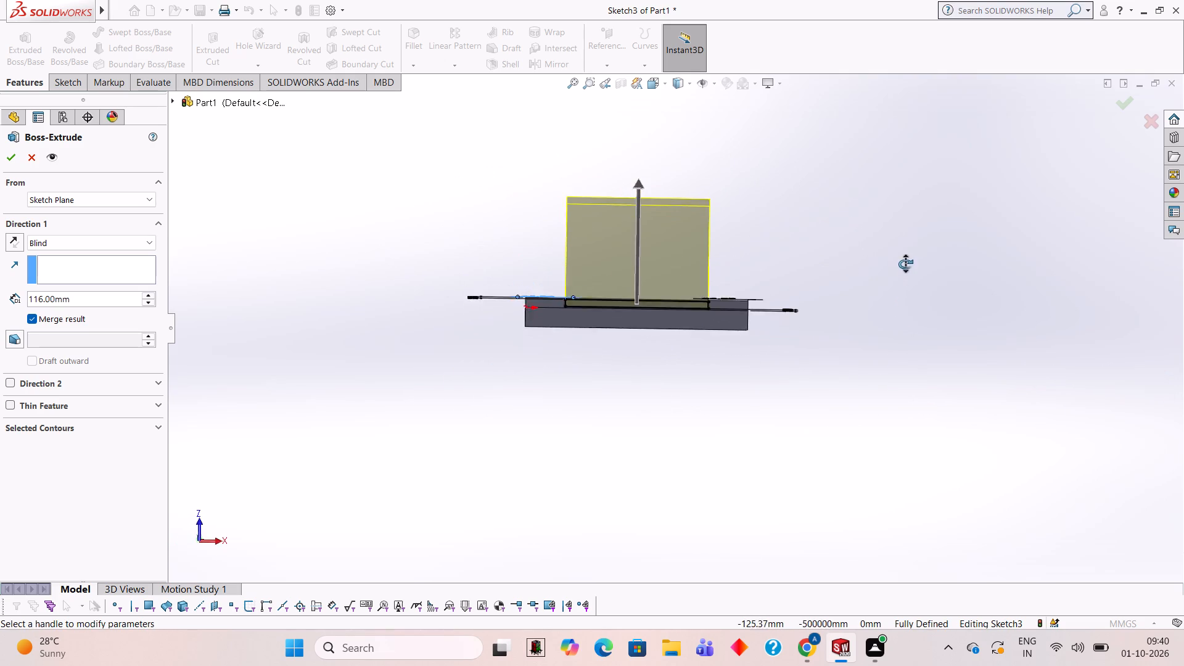
pyautogui.moveTo(905, 264); pyautogui.dragTo(905, 234, button='middle')
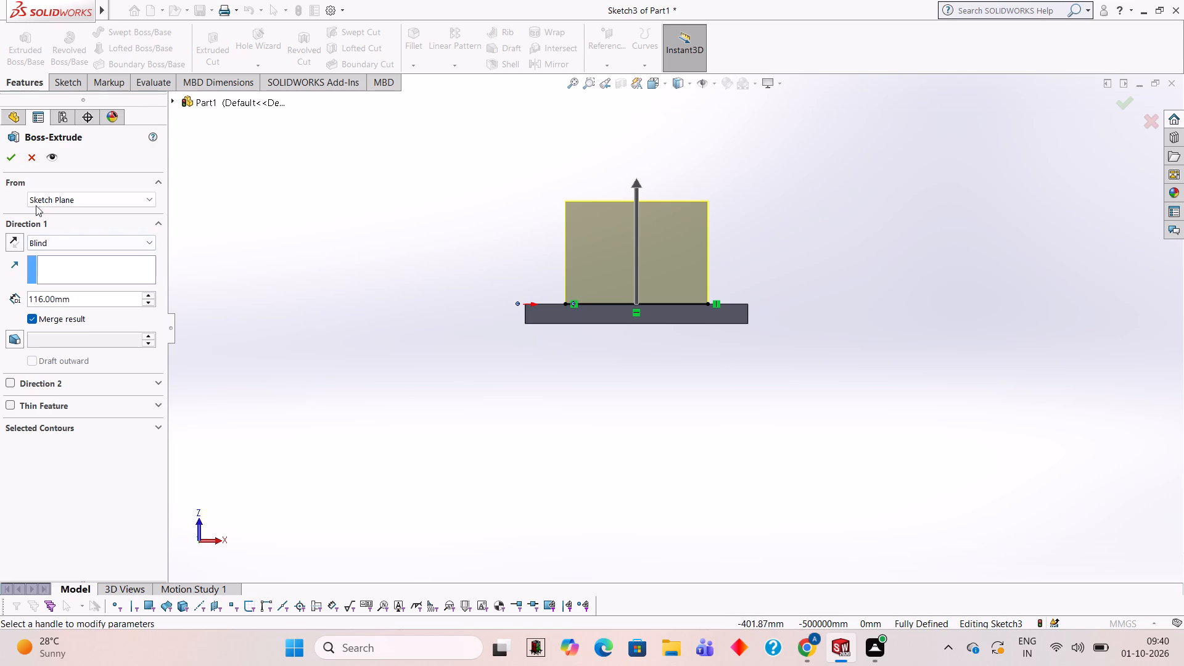
# Accept the boss extrusion of the rectangle and clear the selection.
pyautogui.click(17, 160)
pyautogui.click(385, 274)
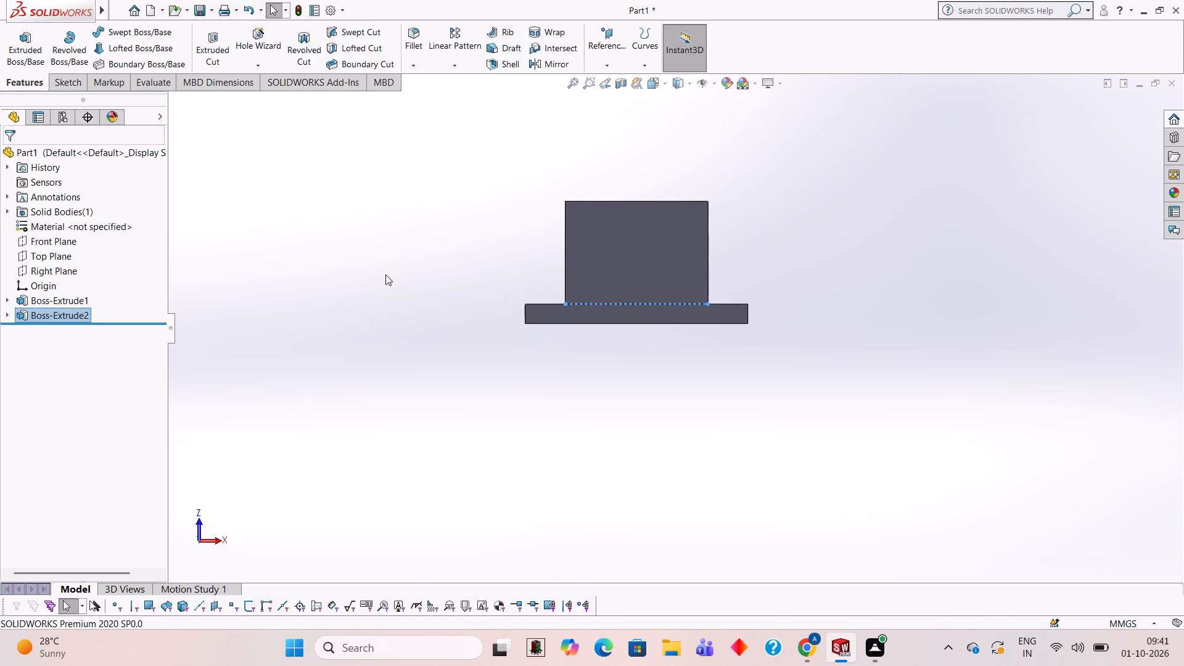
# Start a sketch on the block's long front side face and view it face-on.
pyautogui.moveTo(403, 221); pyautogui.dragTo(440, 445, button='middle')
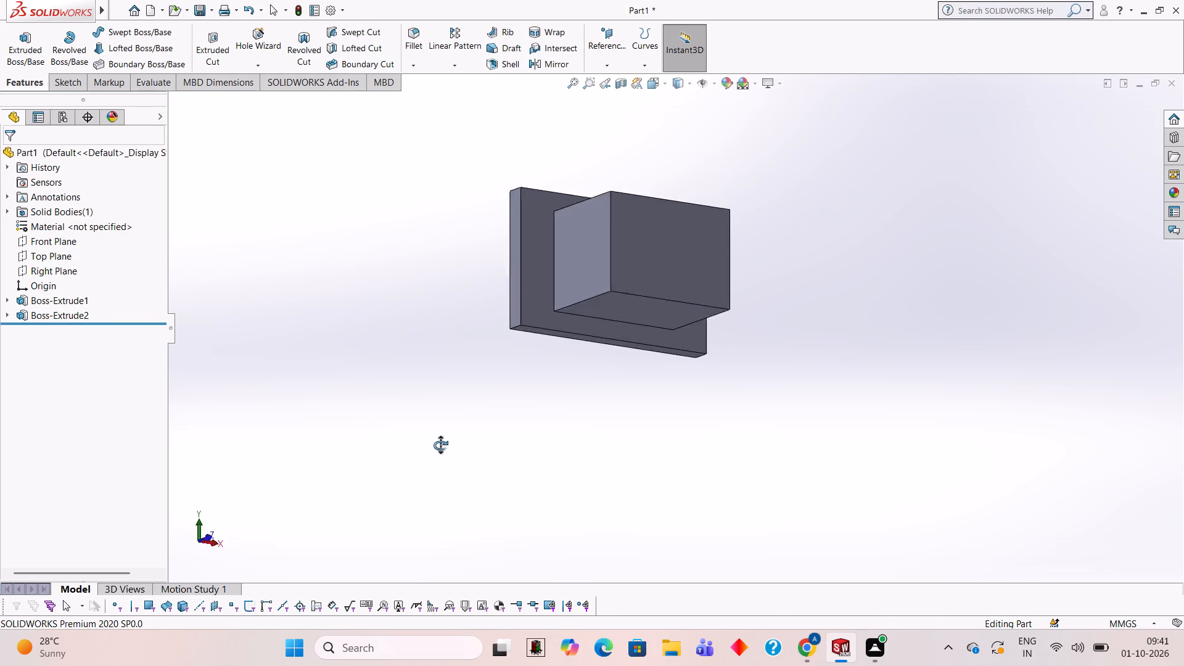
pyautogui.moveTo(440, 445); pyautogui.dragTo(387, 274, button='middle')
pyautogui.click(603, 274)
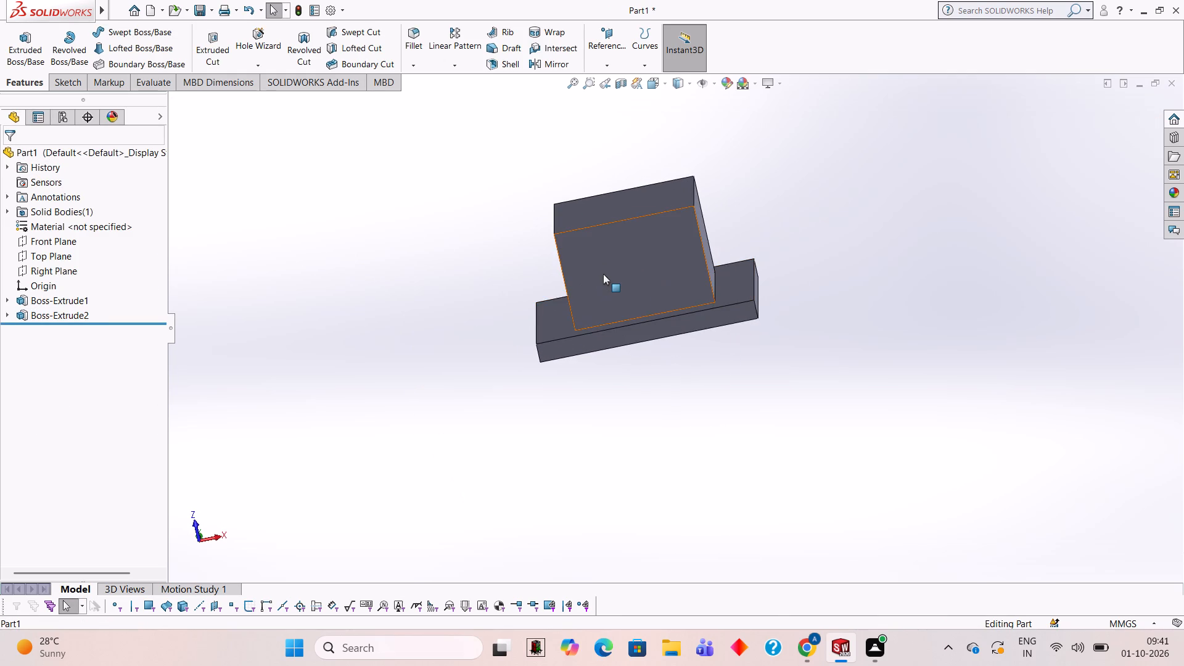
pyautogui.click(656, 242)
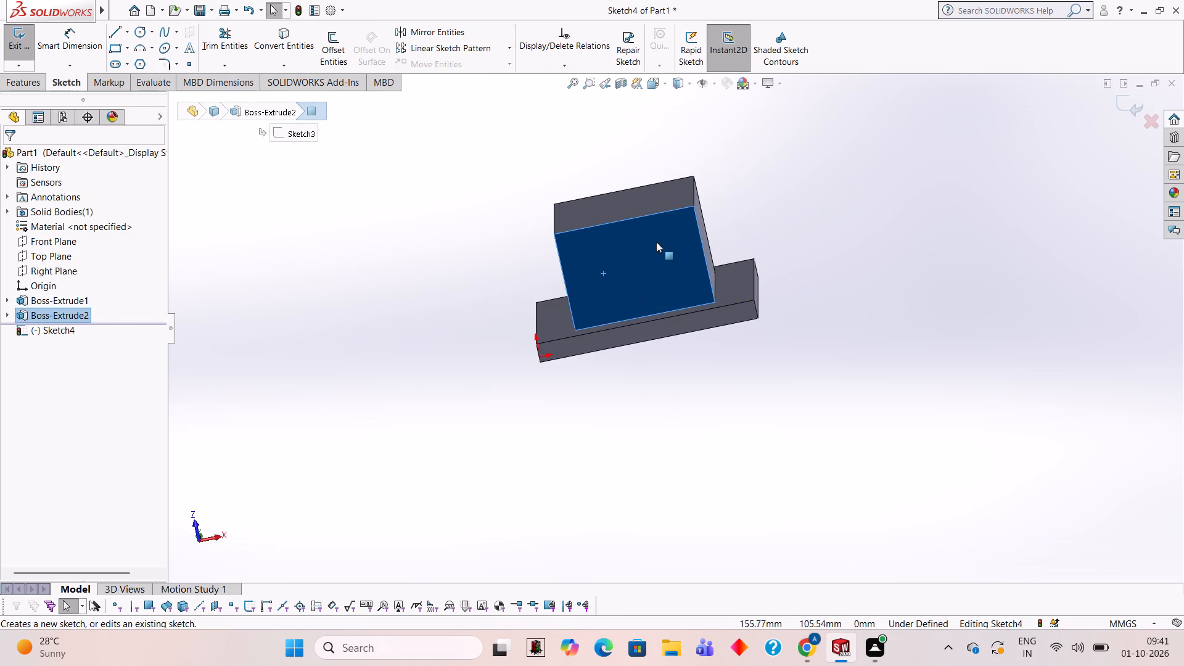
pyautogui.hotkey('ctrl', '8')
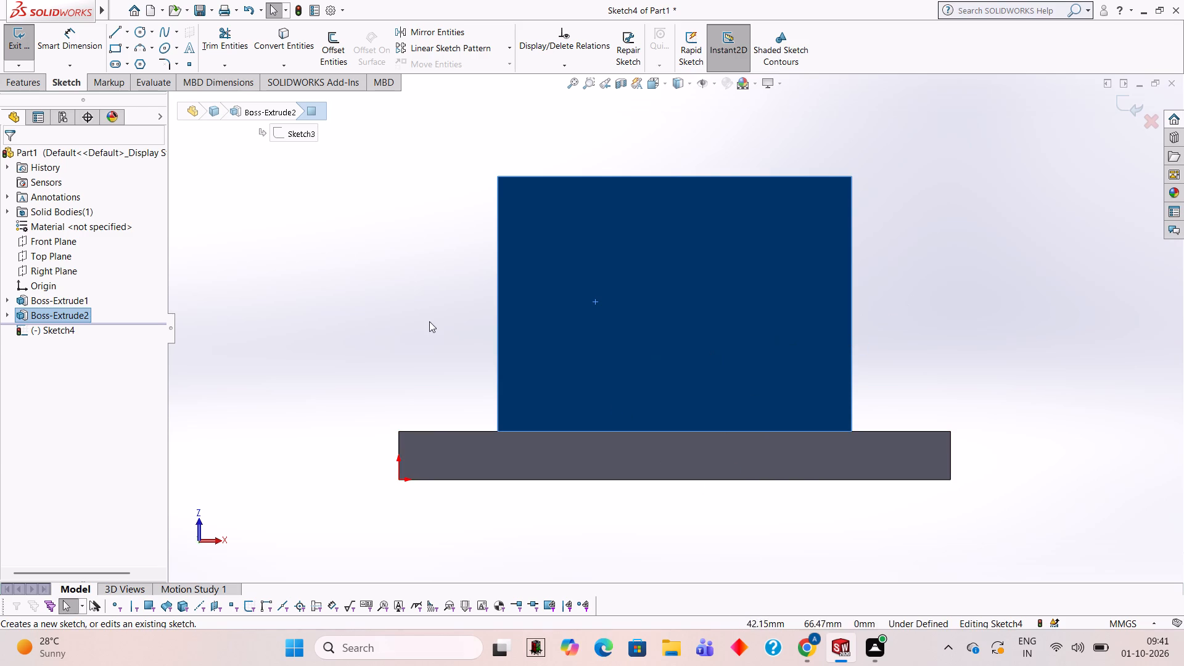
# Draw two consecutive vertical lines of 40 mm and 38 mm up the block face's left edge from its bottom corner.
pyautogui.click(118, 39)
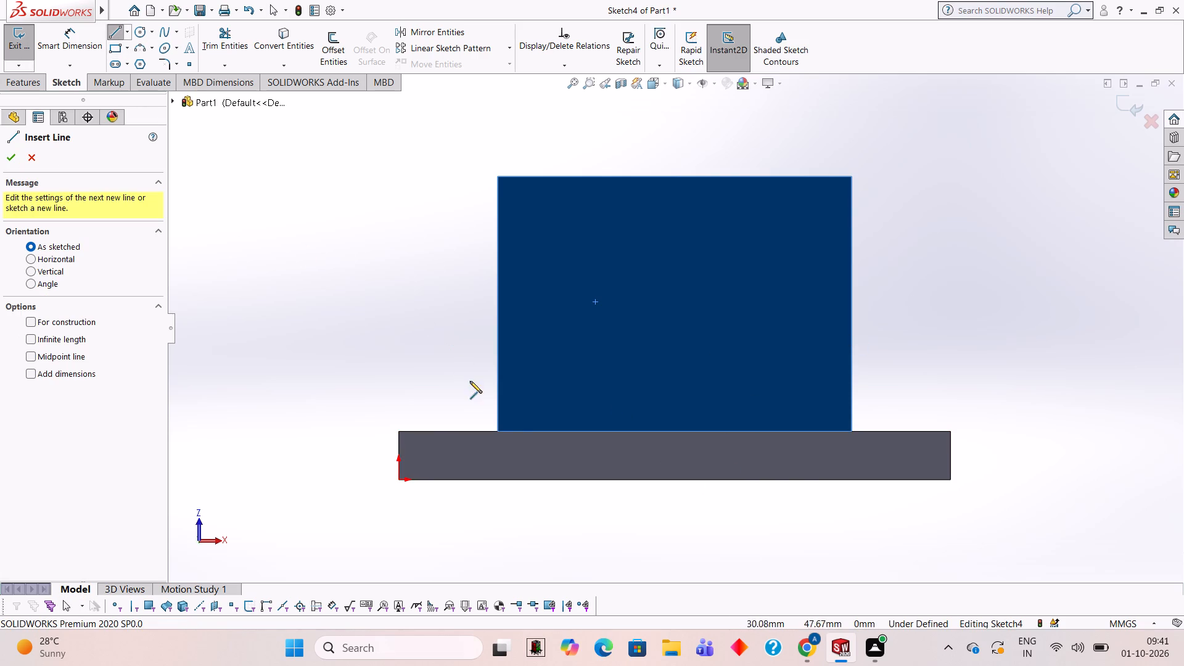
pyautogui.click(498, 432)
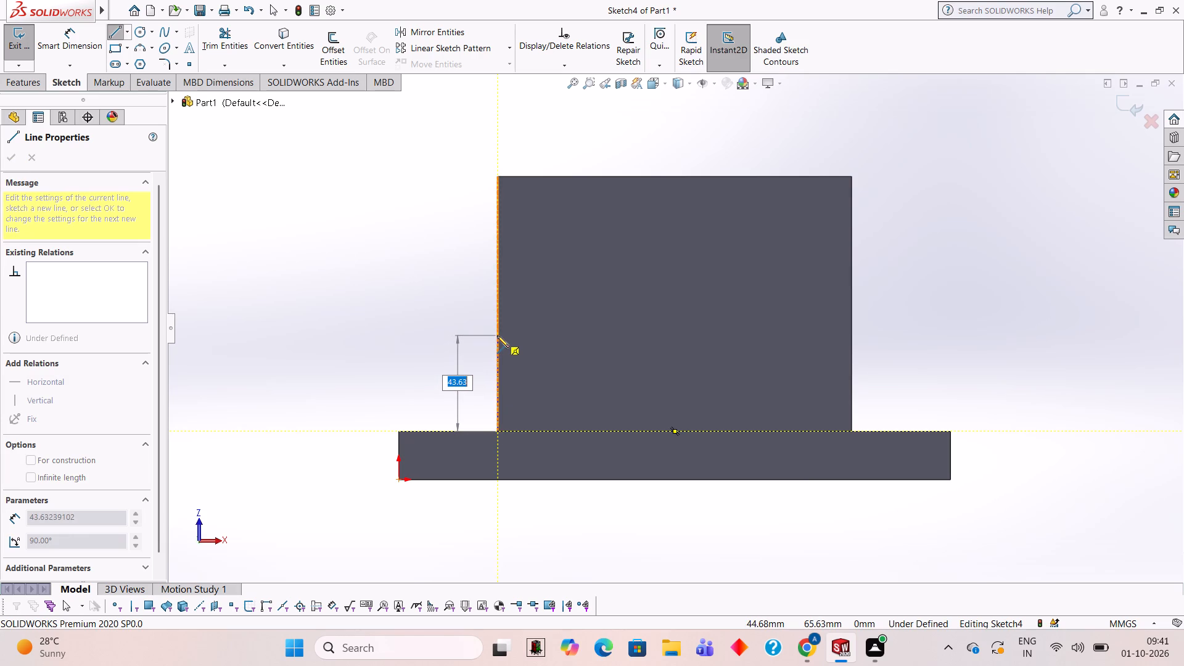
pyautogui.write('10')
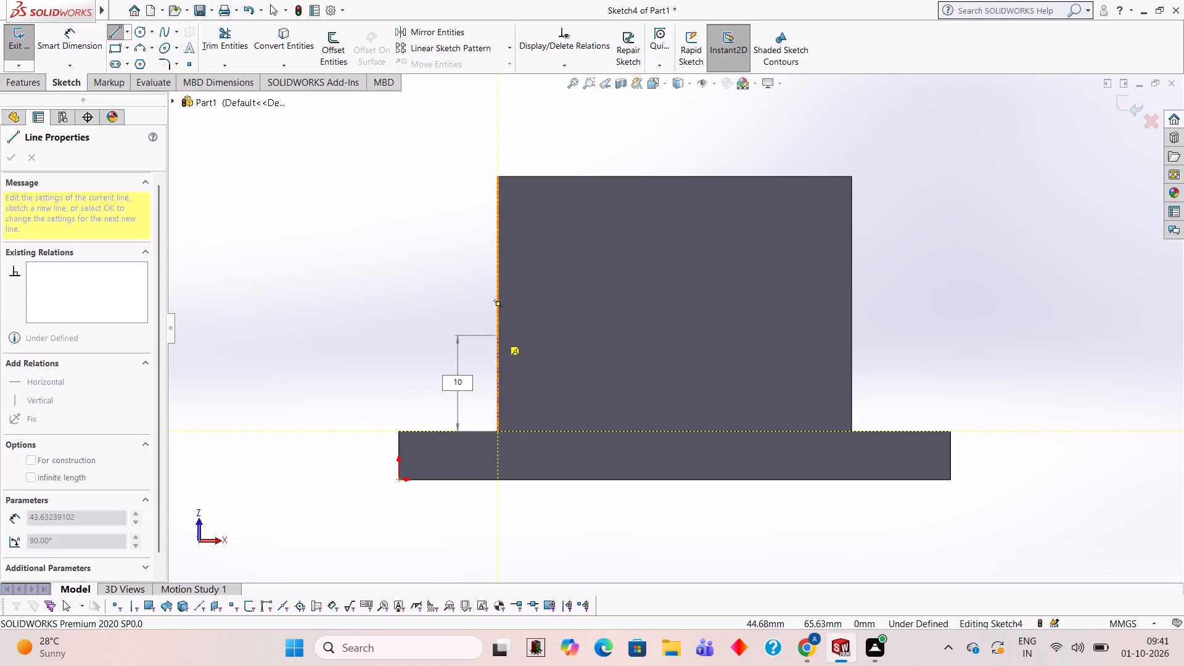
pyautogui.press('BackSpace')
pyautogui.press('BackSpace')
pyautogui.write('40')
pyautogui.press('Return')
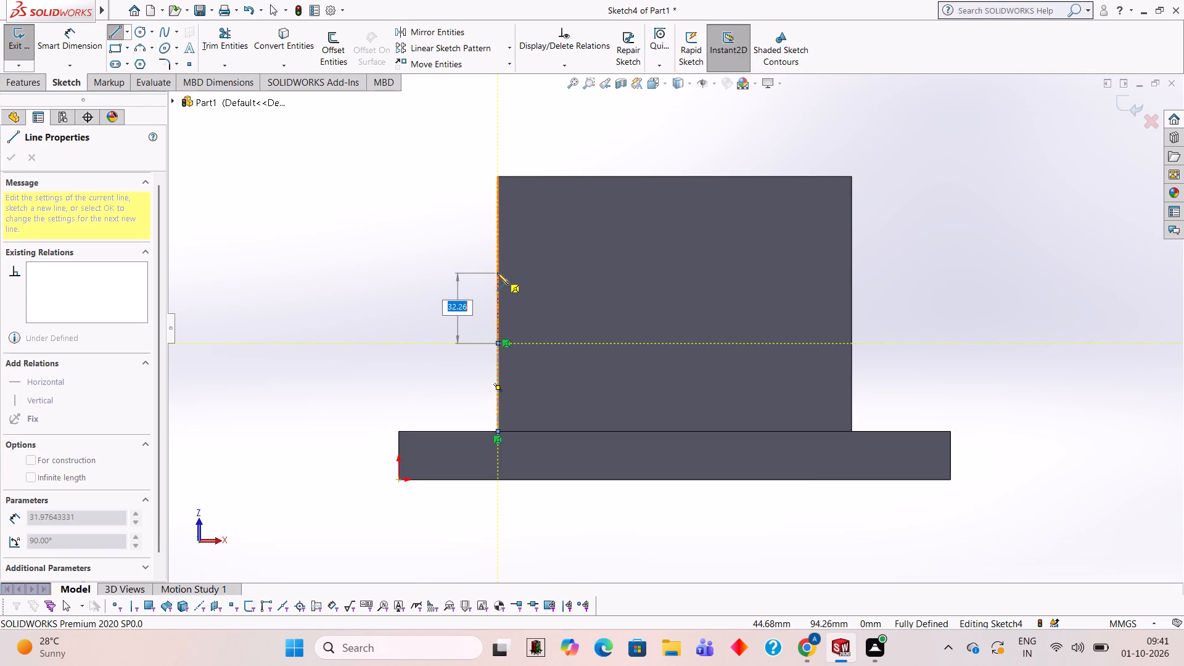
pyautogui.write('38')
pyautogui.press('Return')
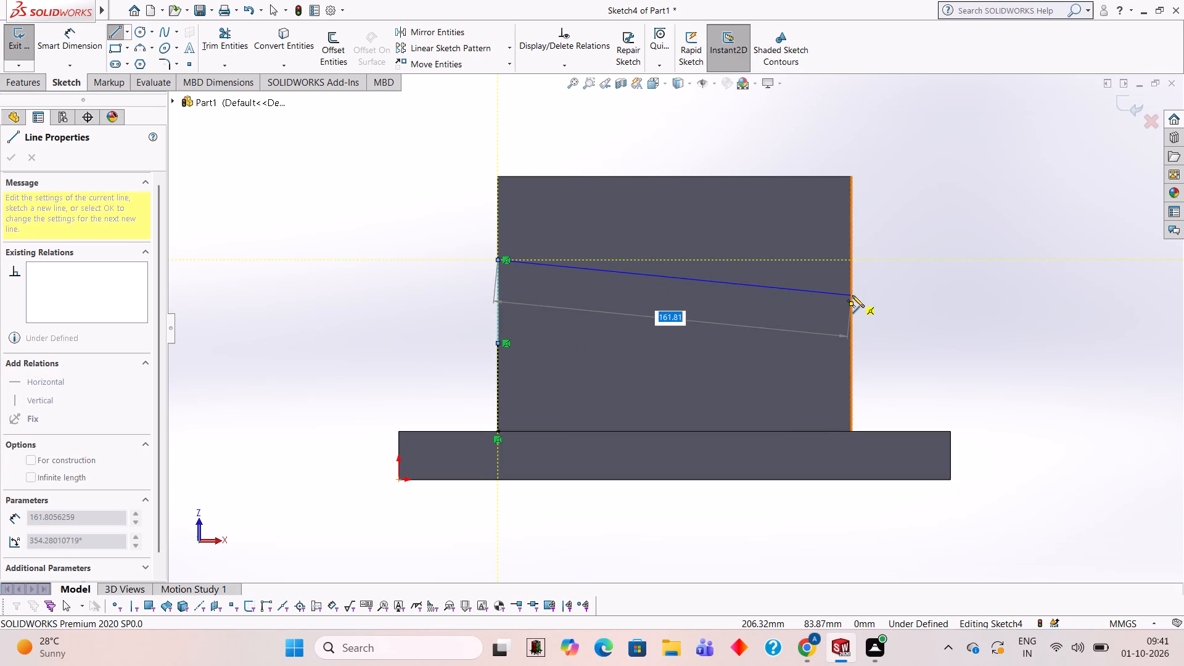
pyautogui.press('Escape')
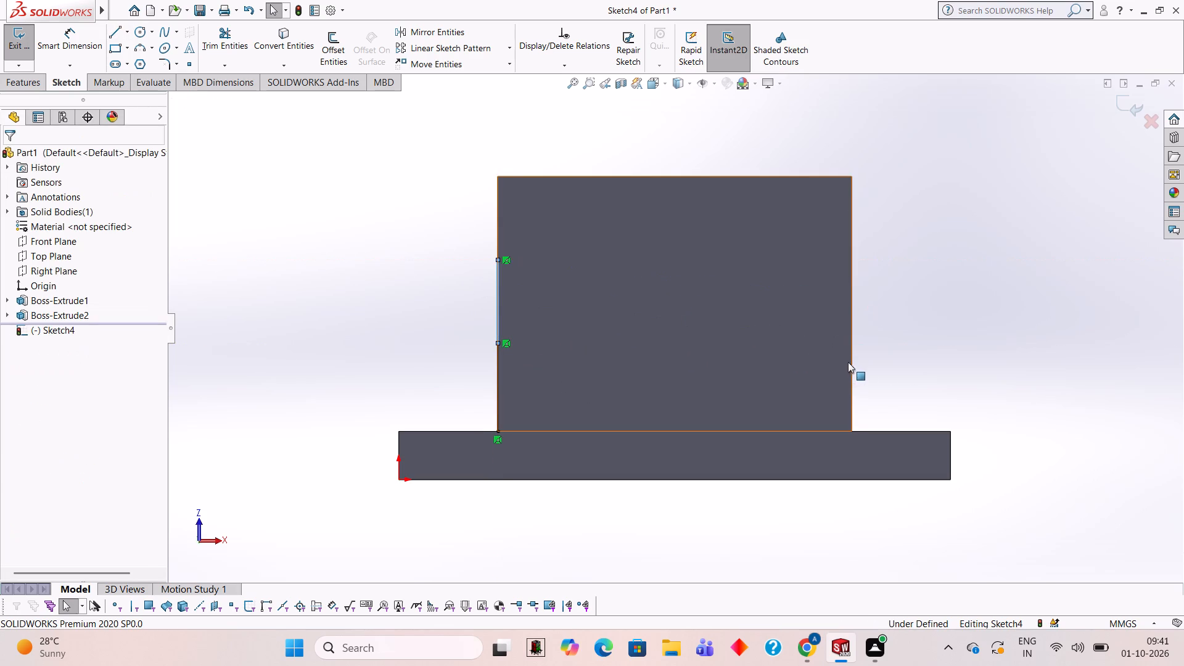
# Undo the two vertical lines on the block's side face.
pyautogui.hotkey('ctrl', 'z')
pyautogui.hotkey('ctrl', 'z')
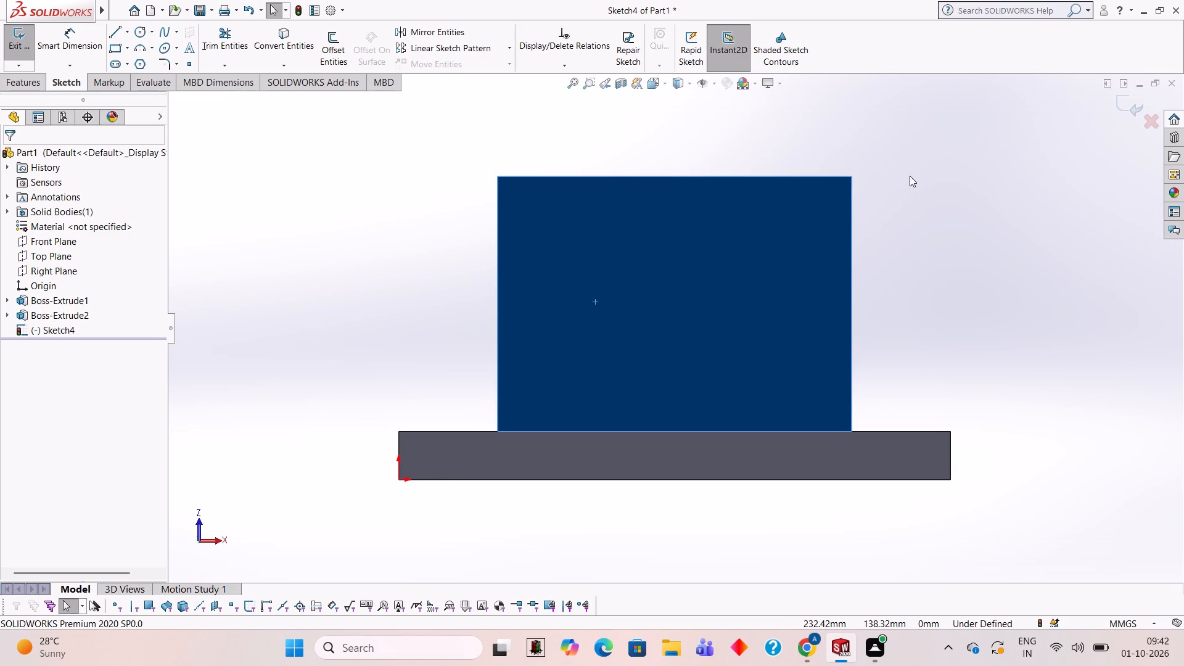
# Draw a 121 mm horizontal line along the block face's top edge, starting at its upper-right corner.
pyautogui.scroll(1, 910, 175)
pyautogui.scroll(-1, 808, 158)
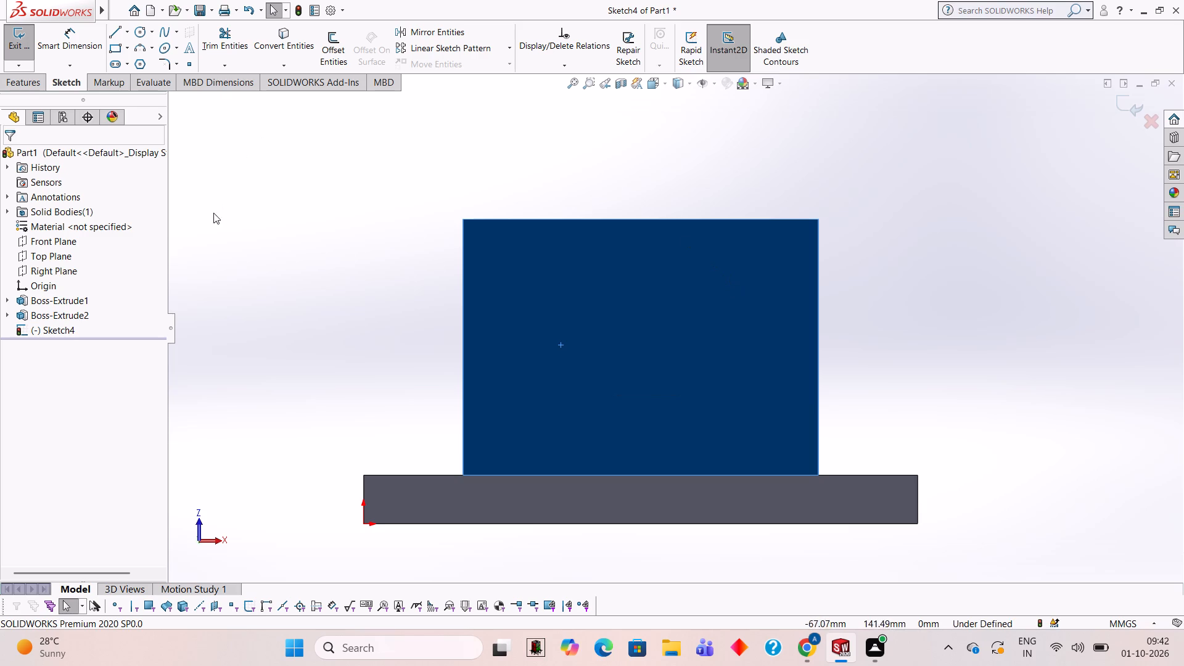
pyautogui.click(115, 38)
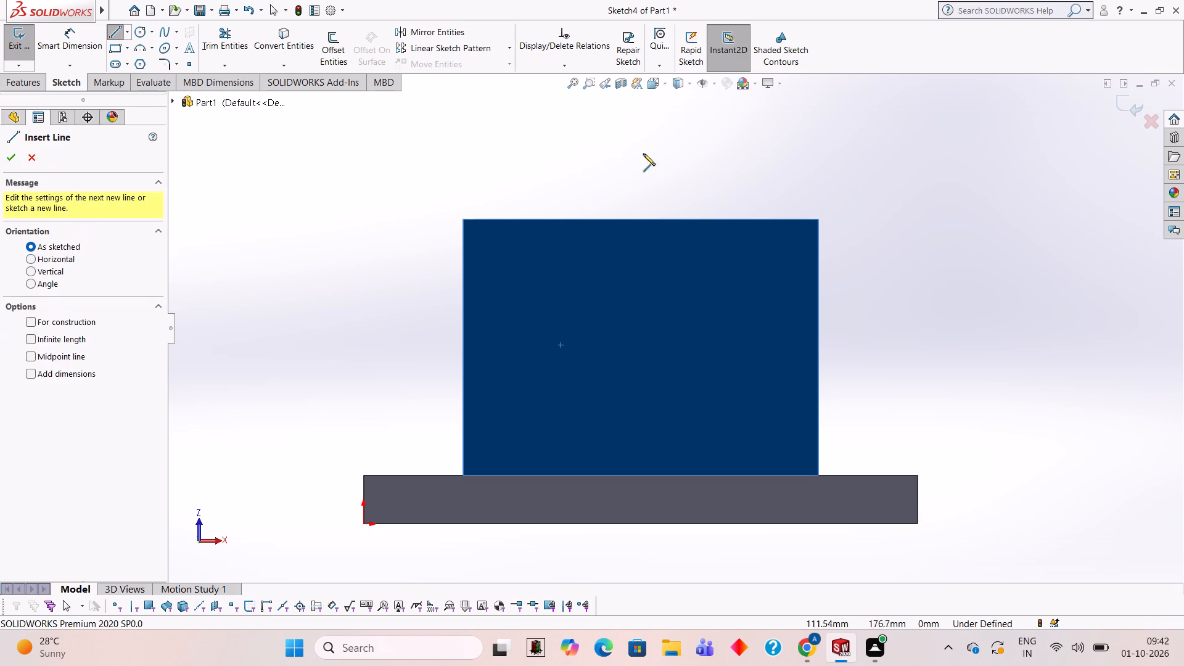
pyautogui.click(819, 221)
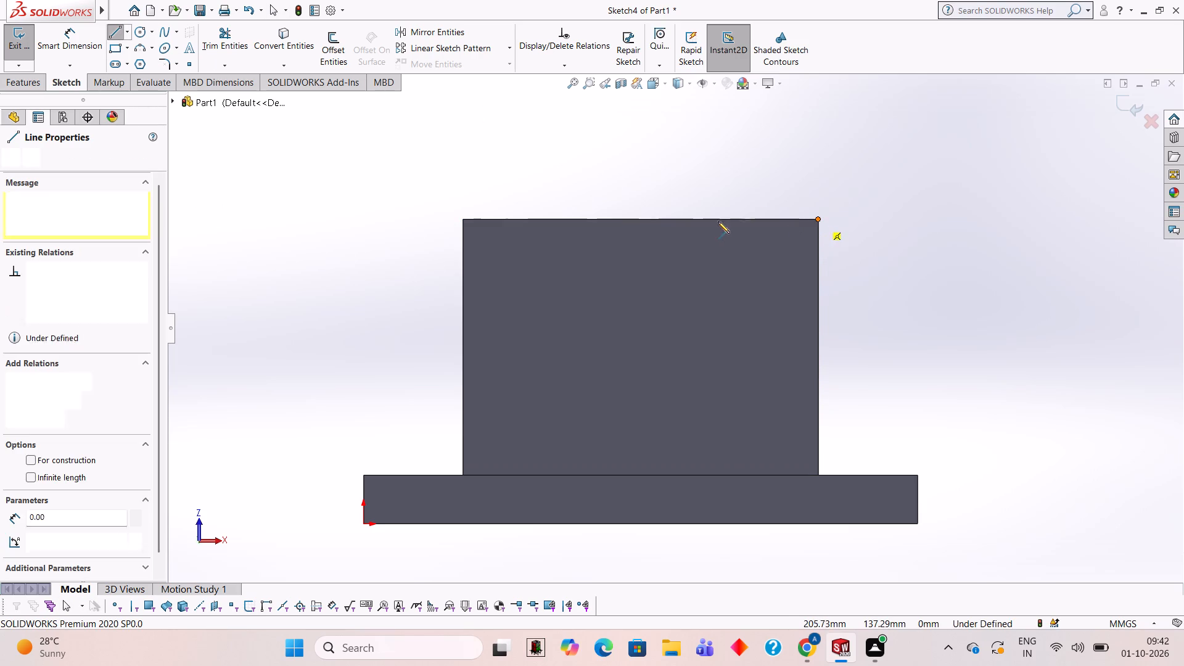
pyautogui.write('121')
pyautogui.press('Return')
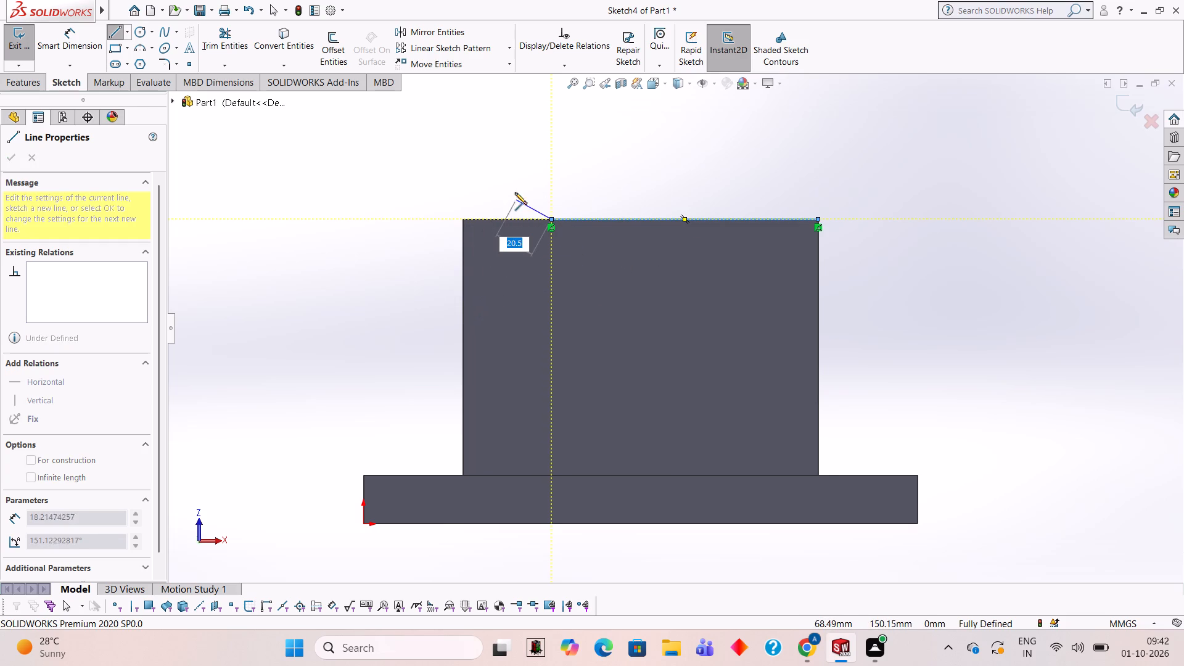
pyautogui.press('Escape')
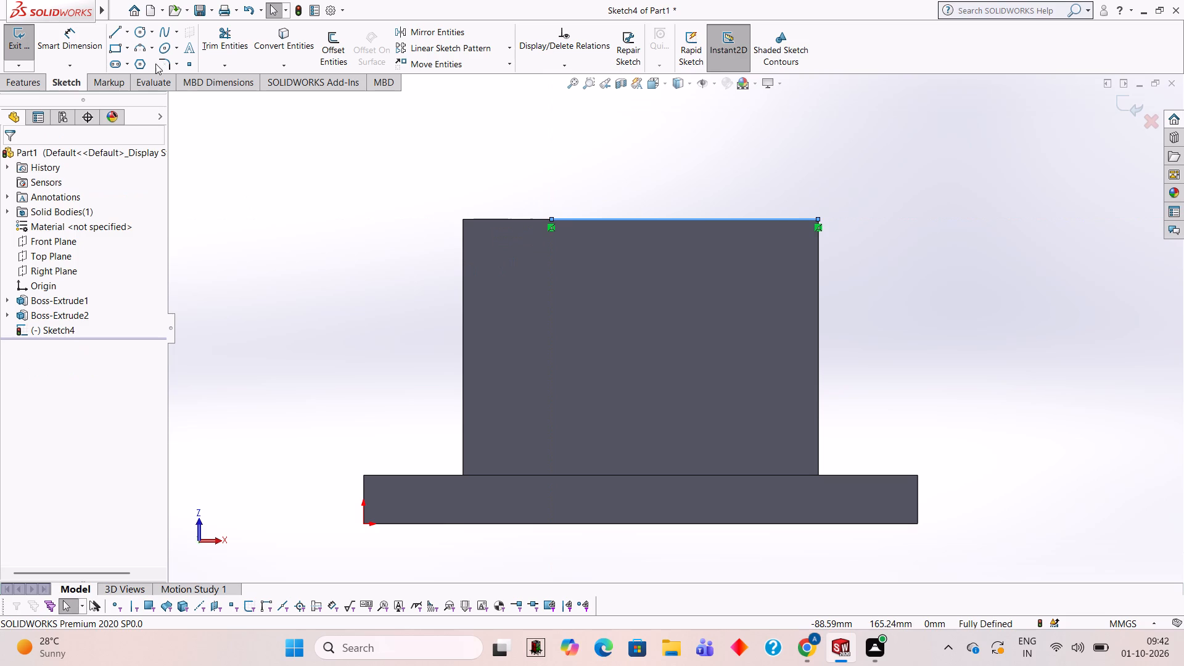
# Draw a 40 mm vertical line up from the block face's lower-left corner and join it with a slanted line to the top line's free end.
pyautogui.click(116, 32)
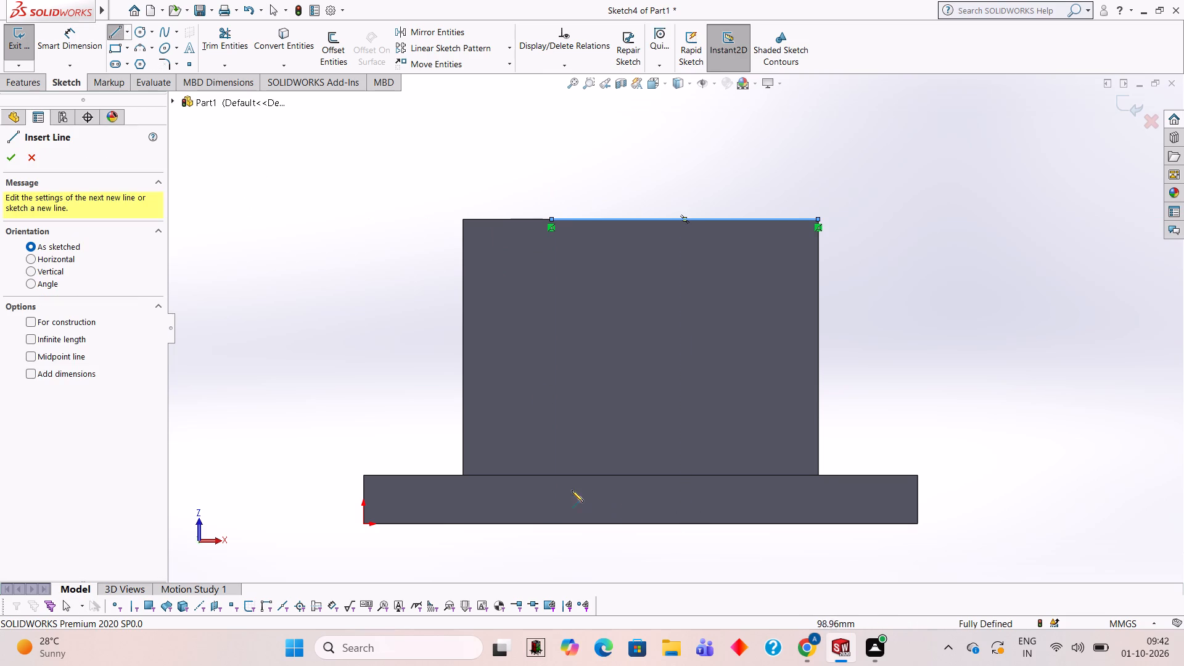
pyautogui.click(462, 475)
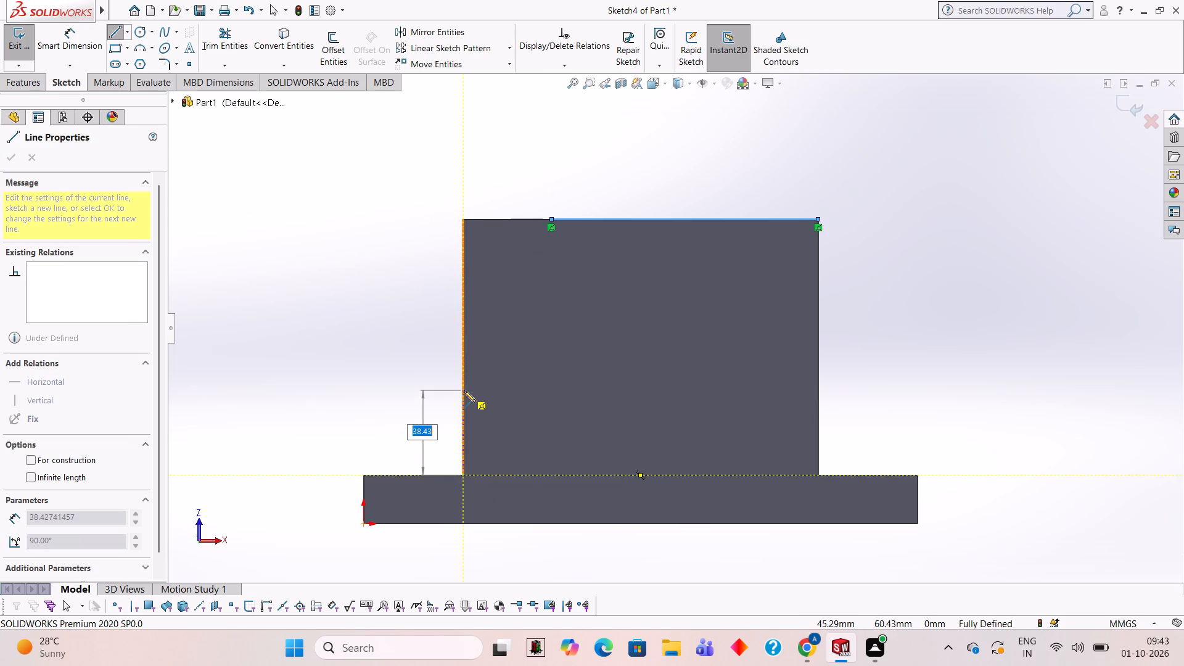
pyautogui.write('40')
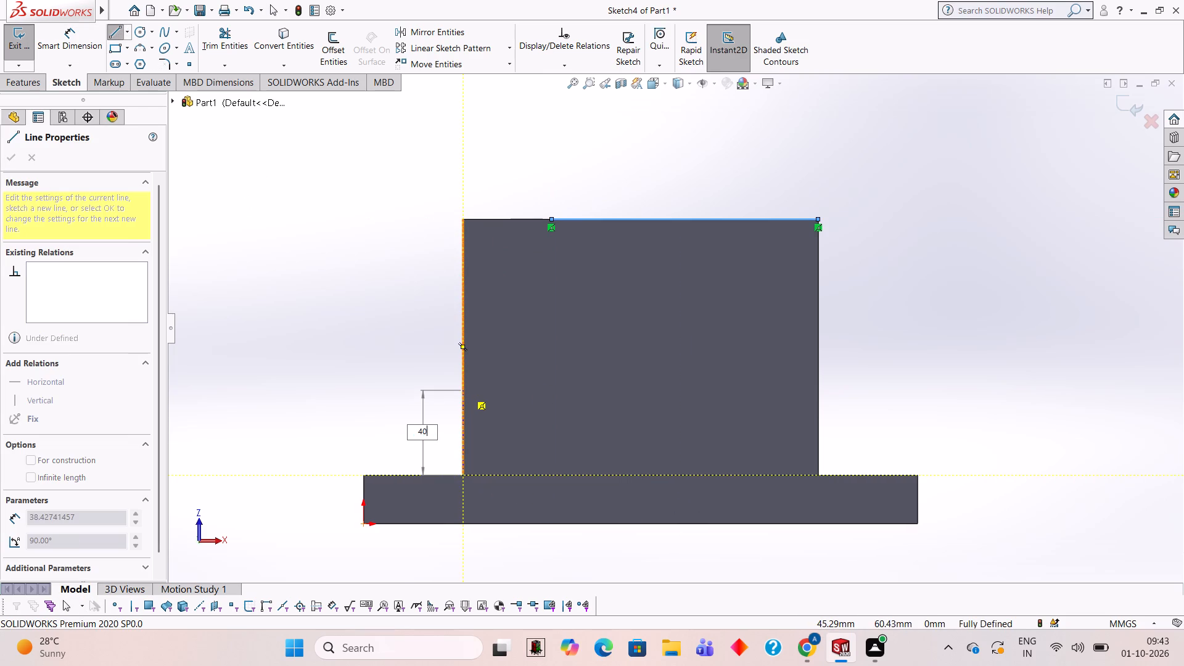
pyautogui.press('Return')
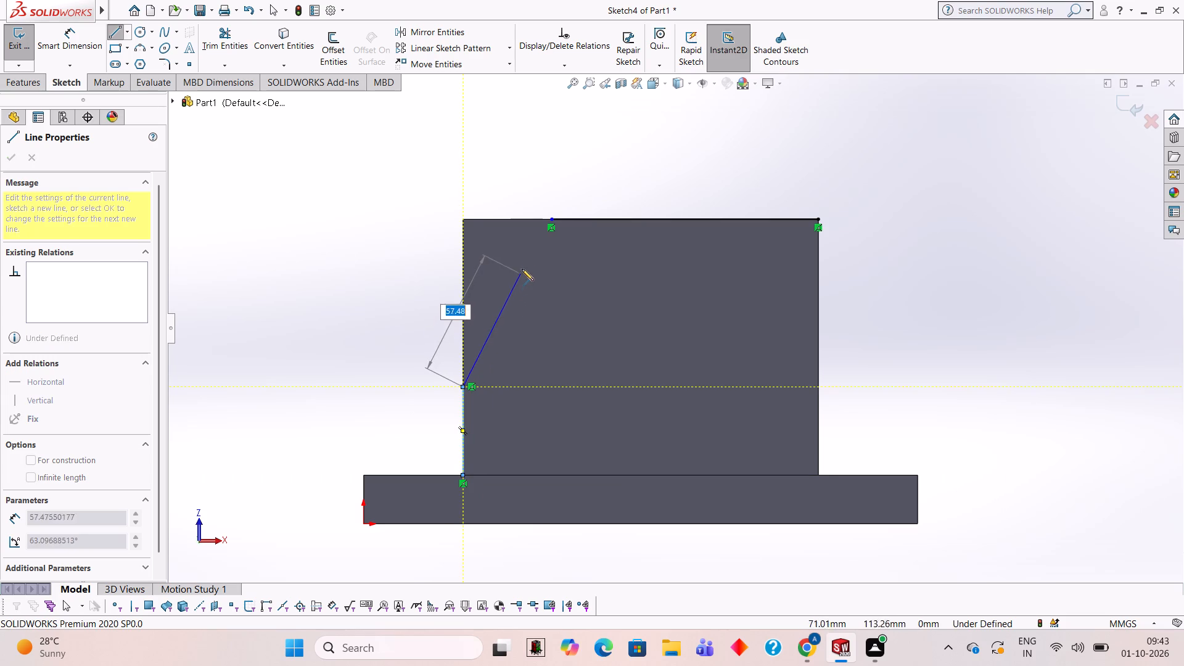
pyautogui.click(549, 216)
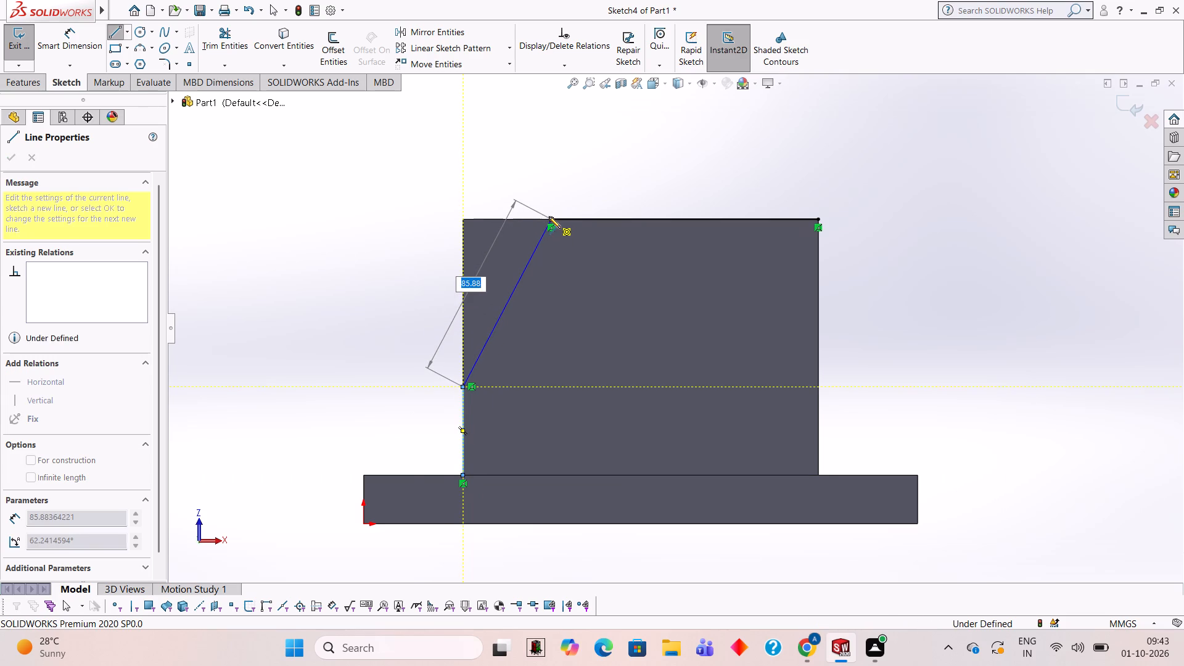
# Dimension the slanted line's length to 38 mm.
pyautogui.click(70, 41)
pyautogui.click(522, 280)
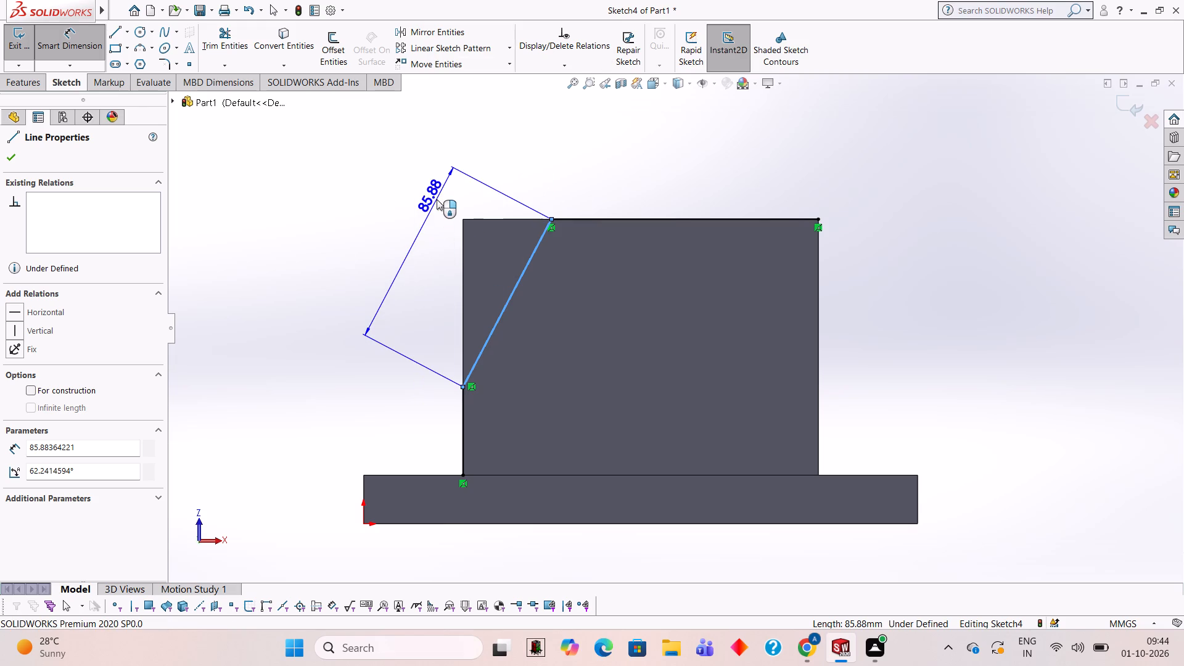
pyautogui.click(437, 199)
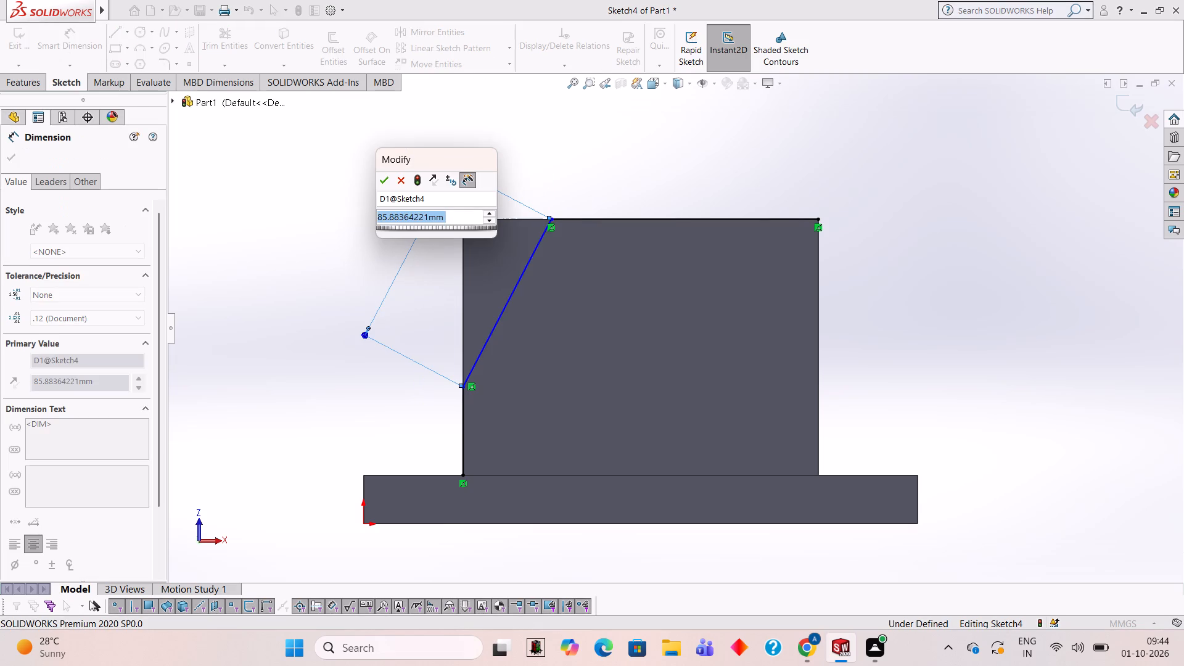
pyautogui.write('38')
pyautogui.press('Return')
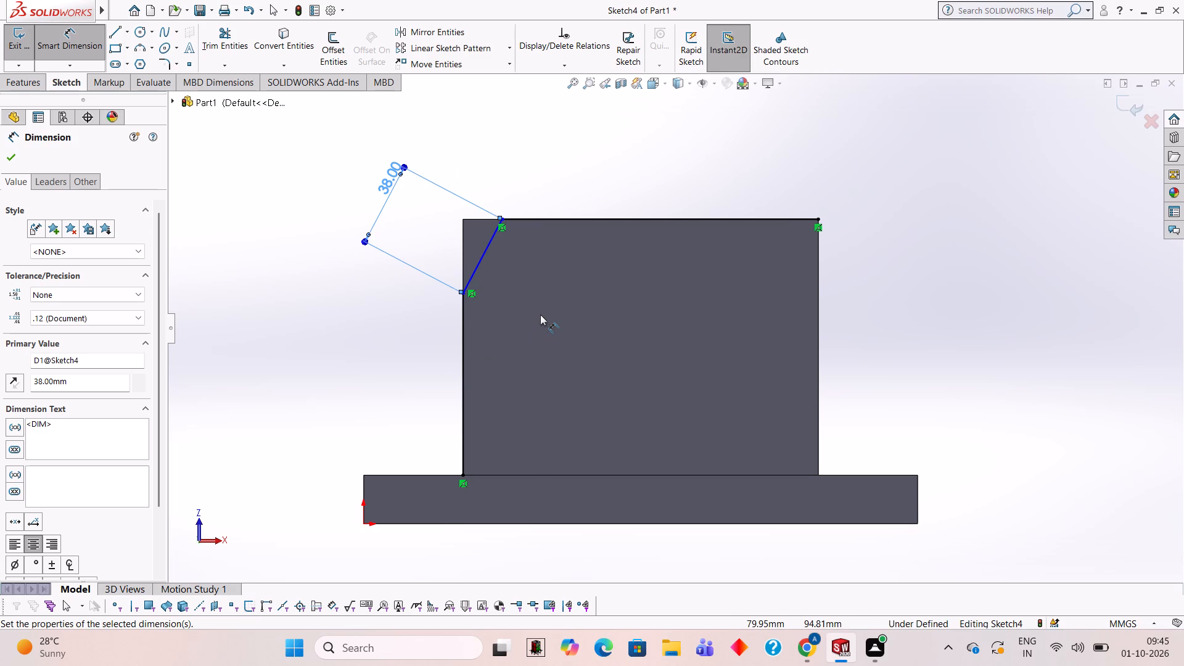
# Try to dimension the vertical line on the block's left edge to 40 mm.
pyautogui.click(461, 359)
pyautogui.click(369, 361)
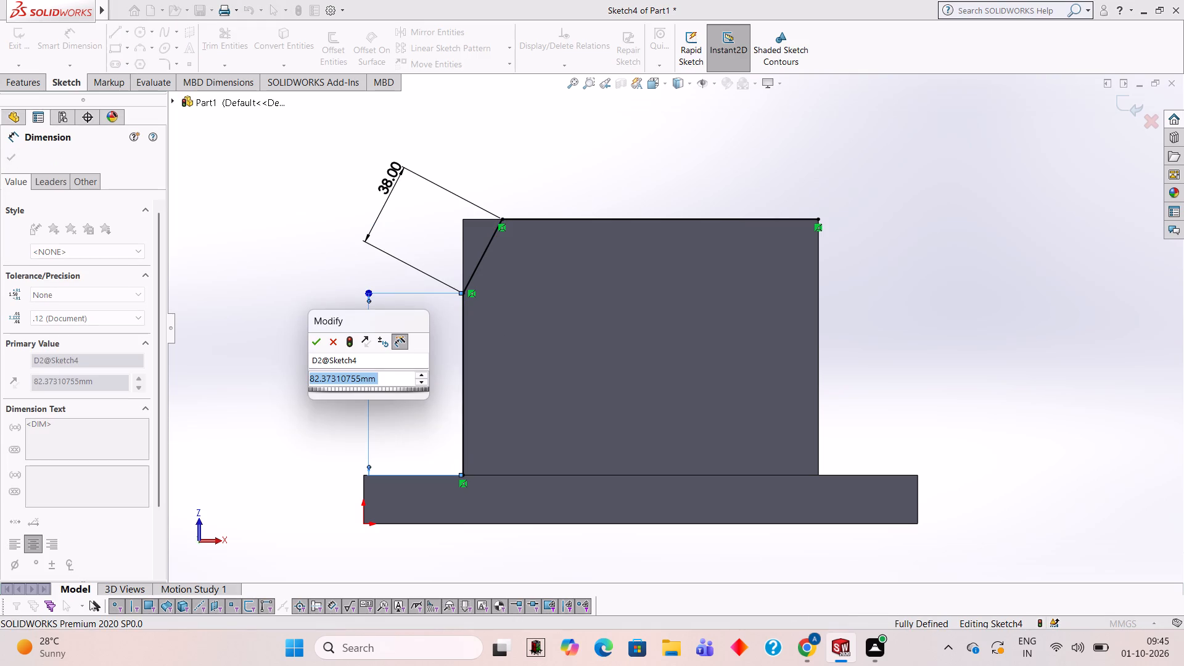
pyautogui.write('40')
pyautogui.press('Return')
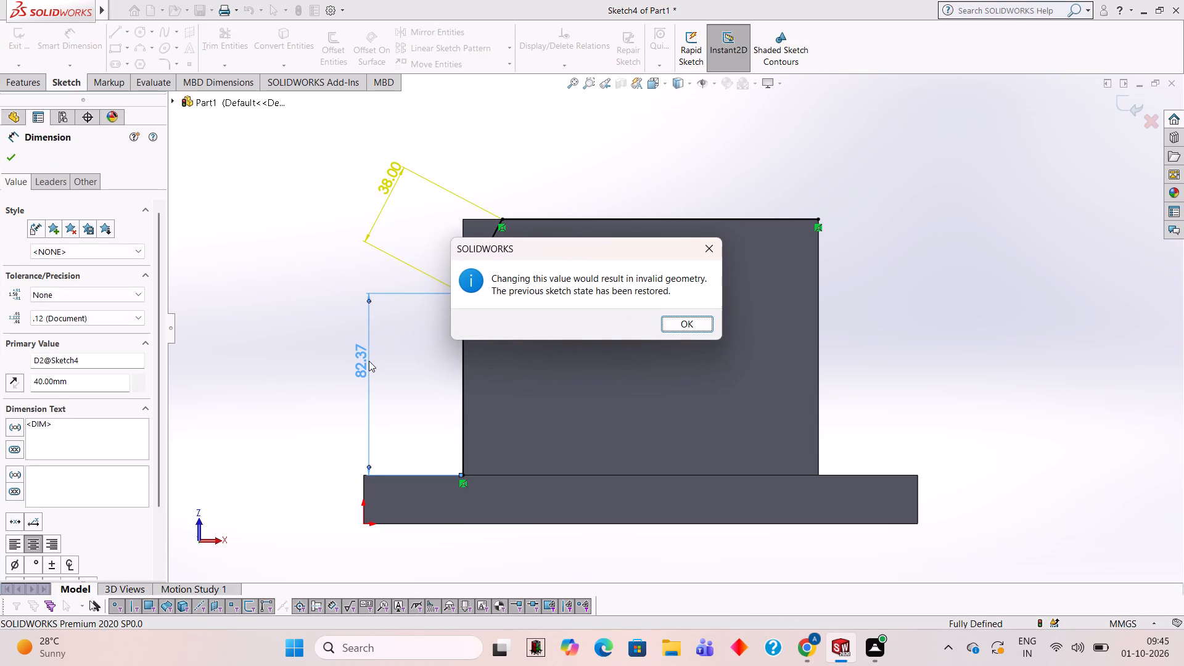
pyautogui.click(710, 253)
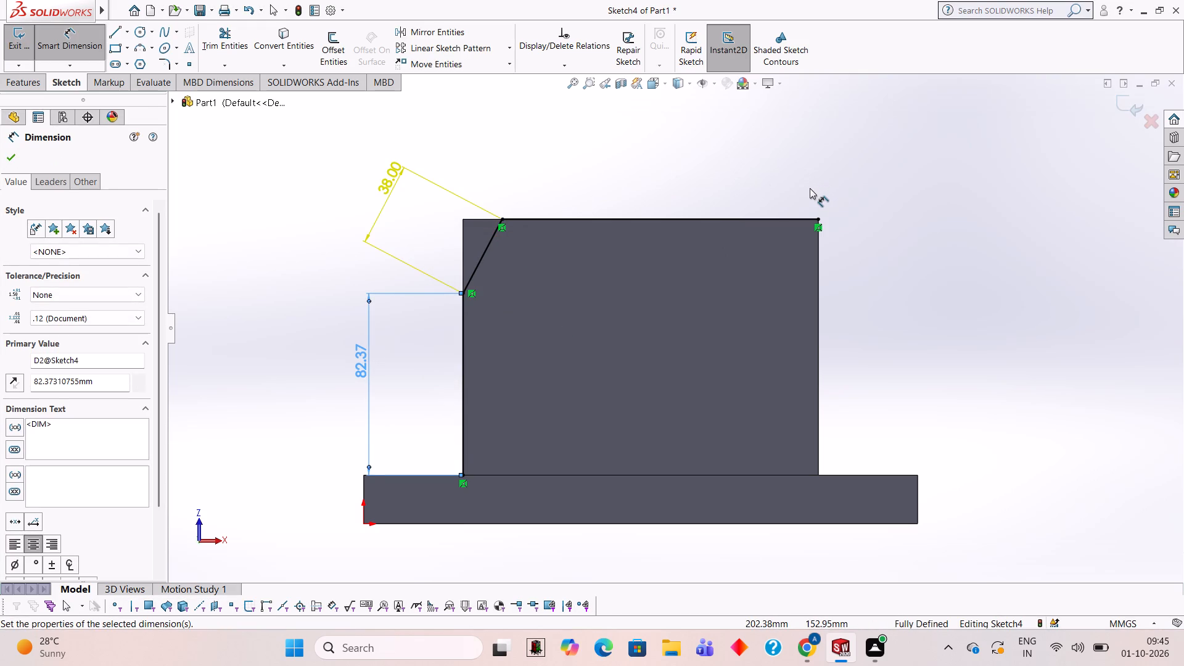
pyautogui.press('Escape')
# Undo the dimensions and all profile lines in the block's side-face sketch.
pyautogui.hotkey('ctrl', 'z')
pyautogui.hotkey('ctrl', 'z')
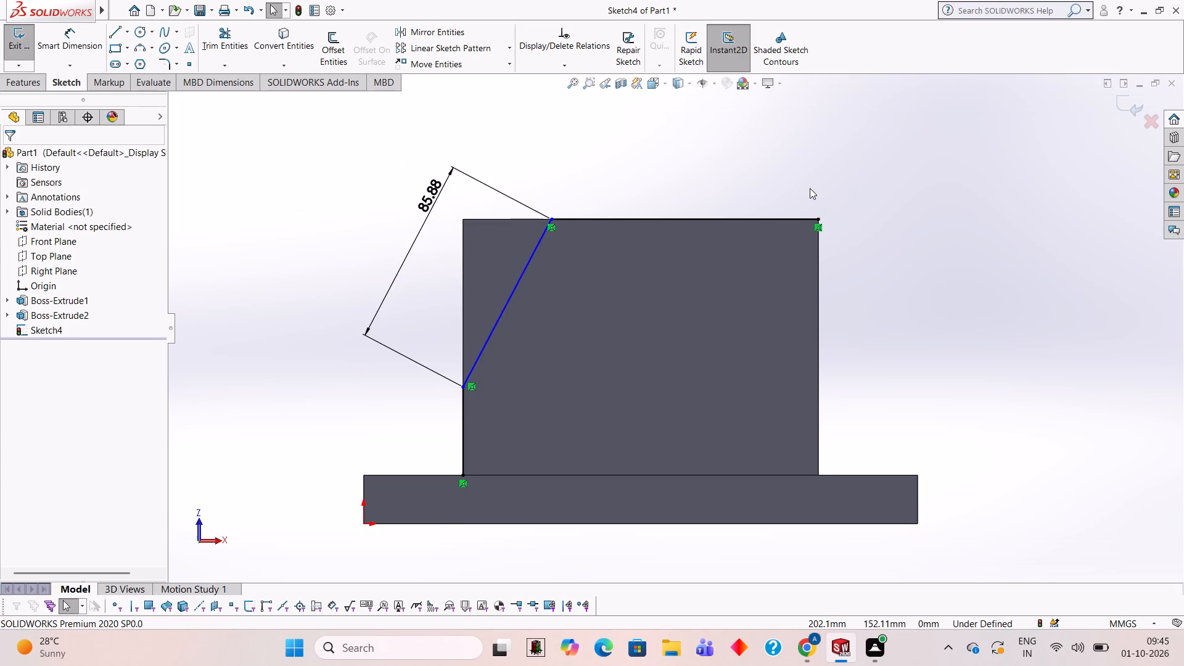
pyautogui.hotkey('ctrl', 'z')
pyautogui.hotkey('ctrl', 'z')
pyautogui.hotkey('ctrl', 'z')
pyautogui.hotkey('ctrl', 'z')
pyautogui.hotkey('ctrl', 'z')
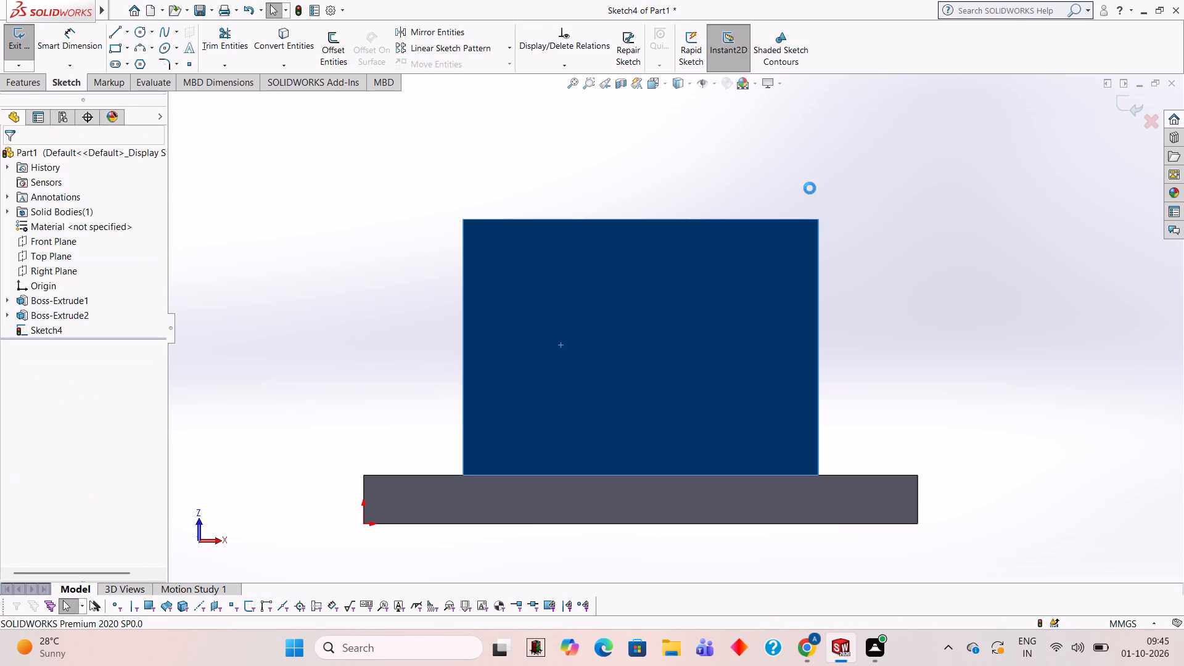
# Undo back past the side-face sketch and the block's extrusion to the dimensioned rectangle sketch on the plate.
pyautogui.hotkey('ctrl', 'z')
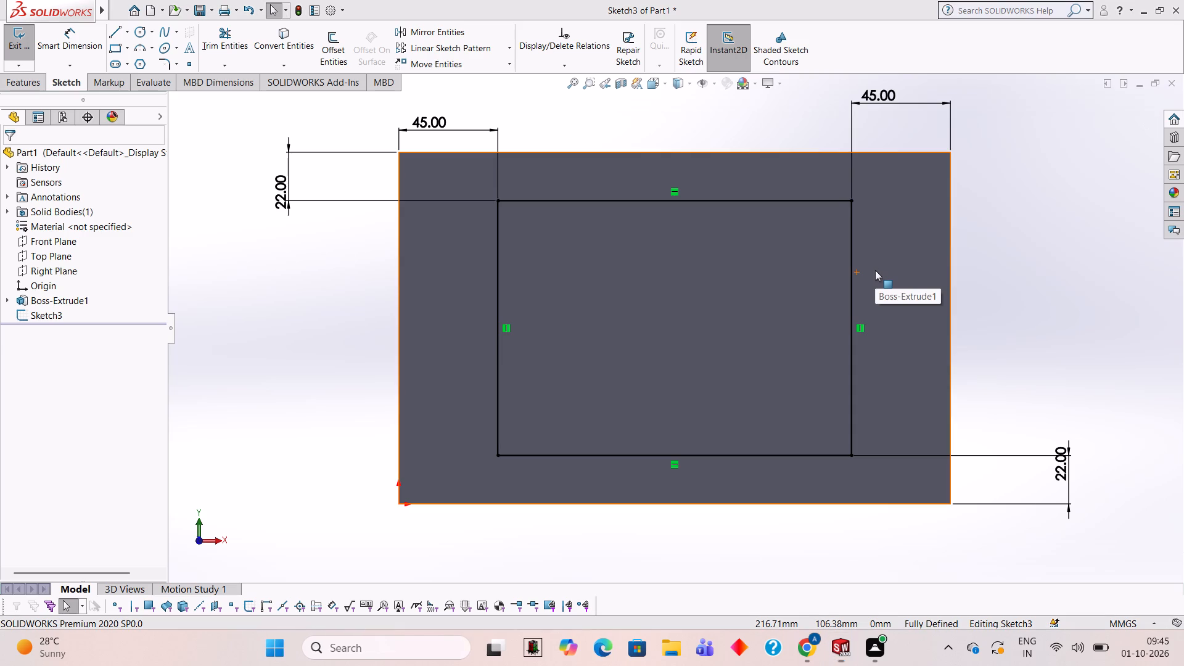
# Switch to Calculator and compute 40 − 34, then clear it and compute 40 + 34.
pyautogui.write('40-34')
pyautogui.press('Return')
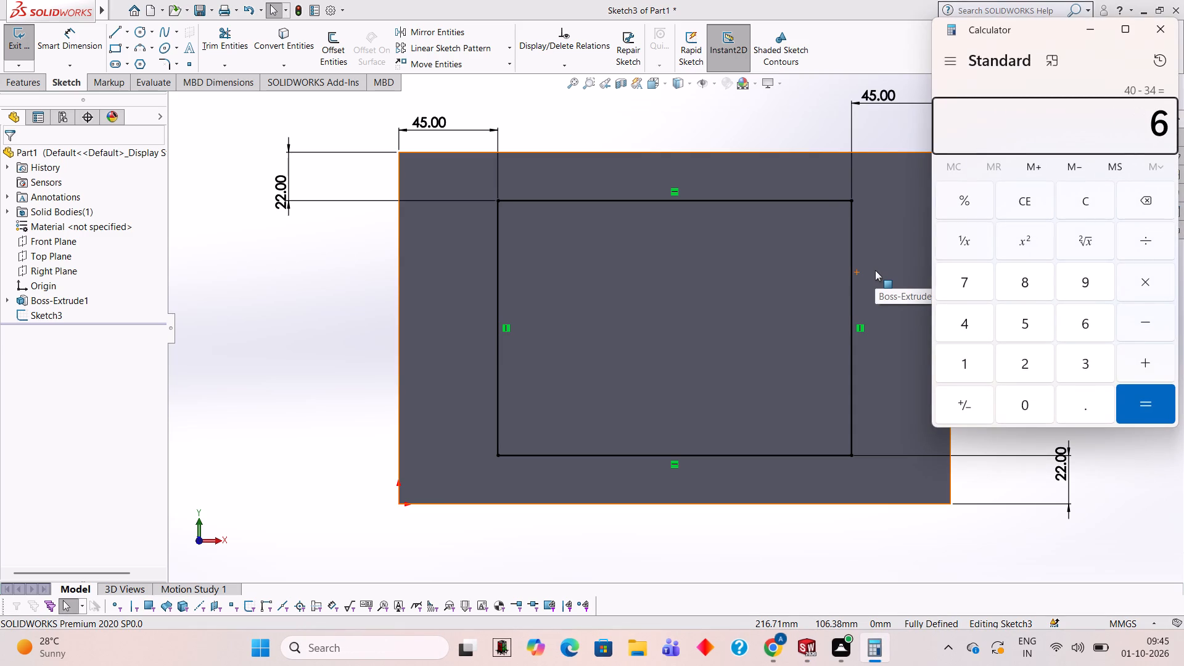
pyautogui.press('BackSpace')
pyautogui.press('BackSpace')
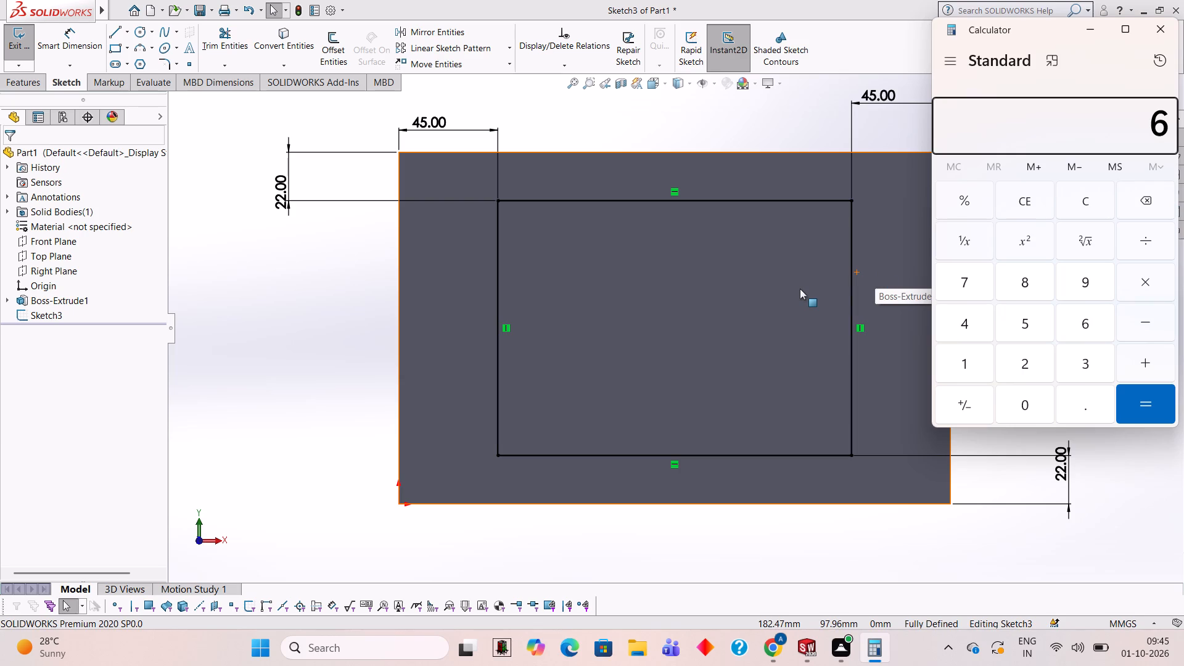
pyautogui.press('Delete')
pyautogui.write('40+')
pyautogui.write('34')
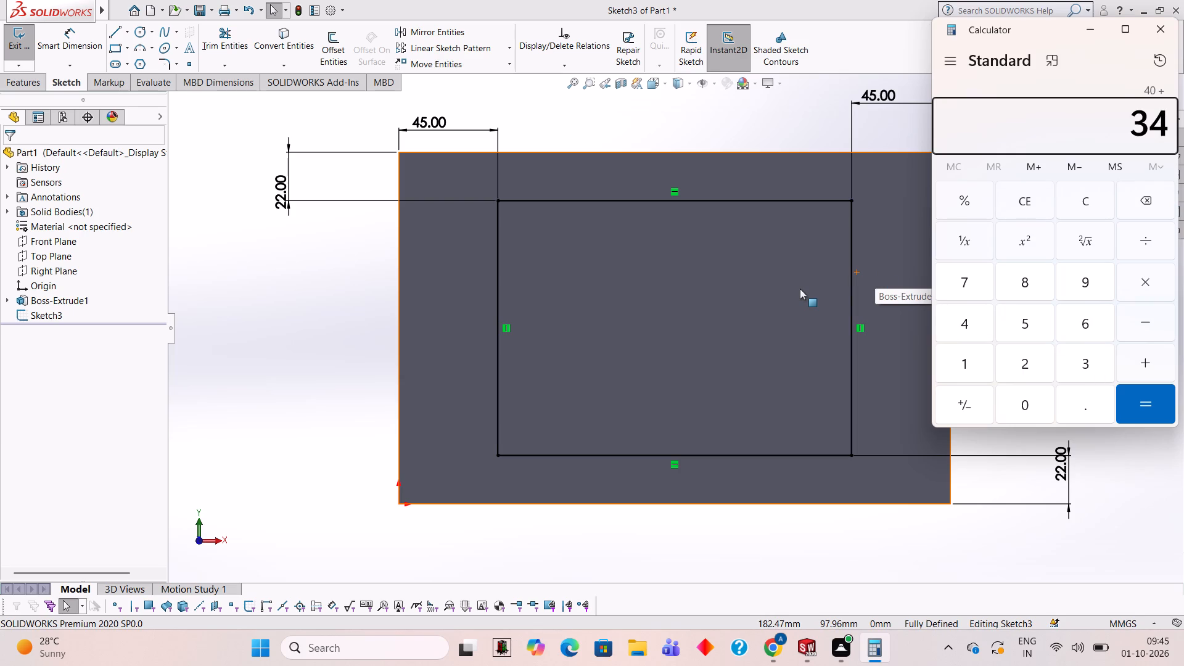
pyautogui.press('Return')
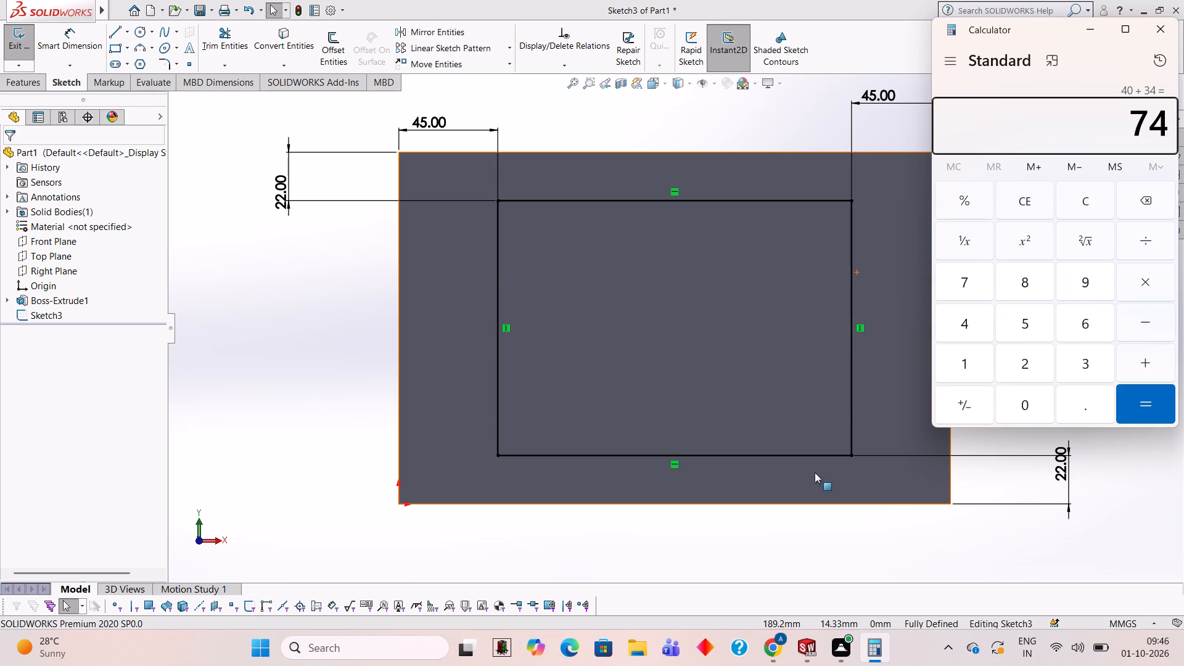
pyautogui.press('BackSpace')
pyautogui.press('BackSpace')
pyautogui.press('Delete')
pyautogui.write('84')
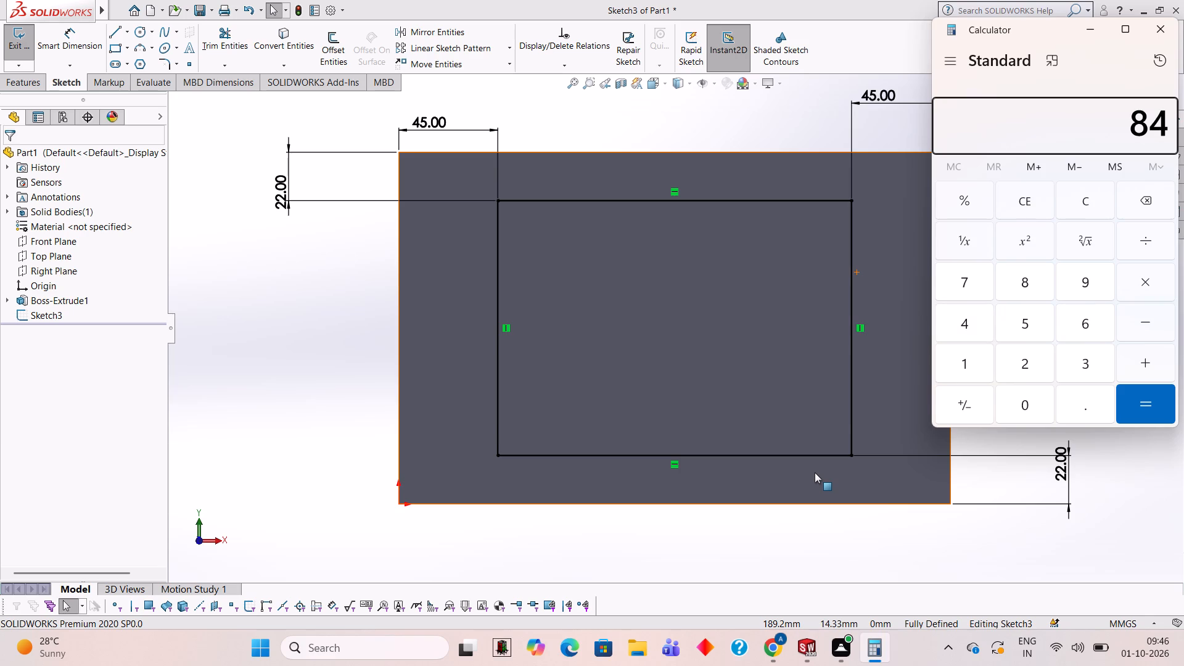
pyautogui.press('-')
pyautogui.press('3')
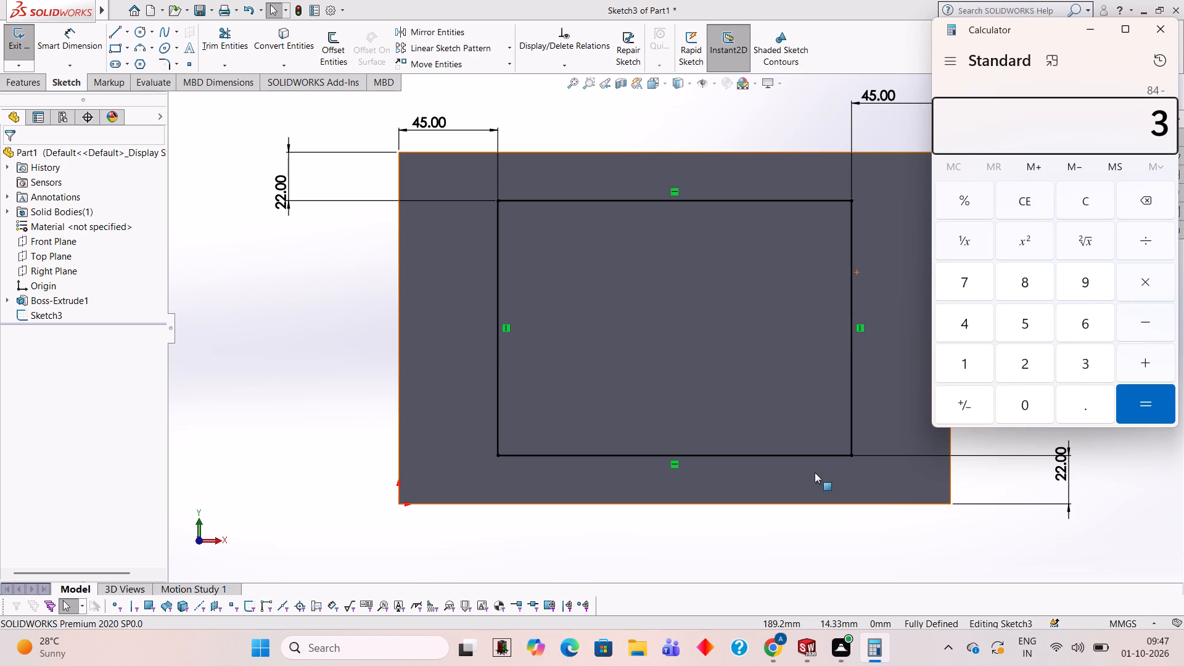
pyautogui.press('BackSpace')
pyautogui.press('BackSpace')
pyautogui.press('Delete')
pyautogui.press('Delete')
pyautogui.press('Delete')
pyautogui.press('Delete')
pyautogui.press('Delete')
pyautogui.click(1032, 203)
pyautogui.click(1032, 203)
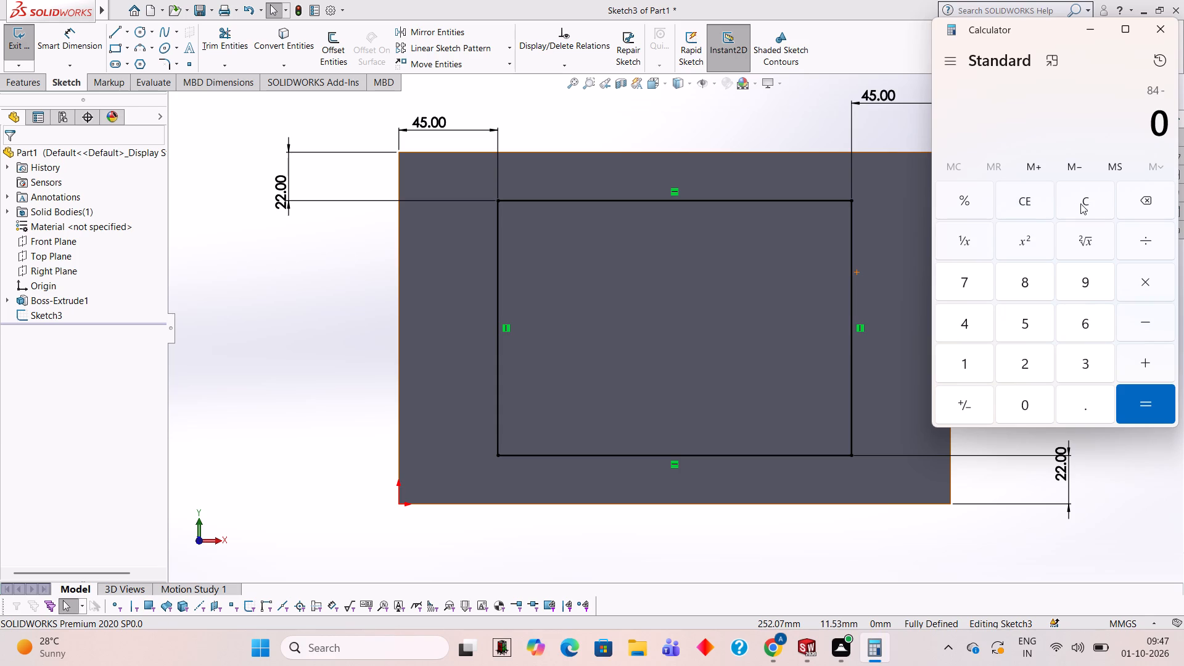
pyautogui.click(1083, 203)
# Compute 116 − 84 in Calculator, divide the result by 2, and close Calculator.
pyautogui.write('116-84')
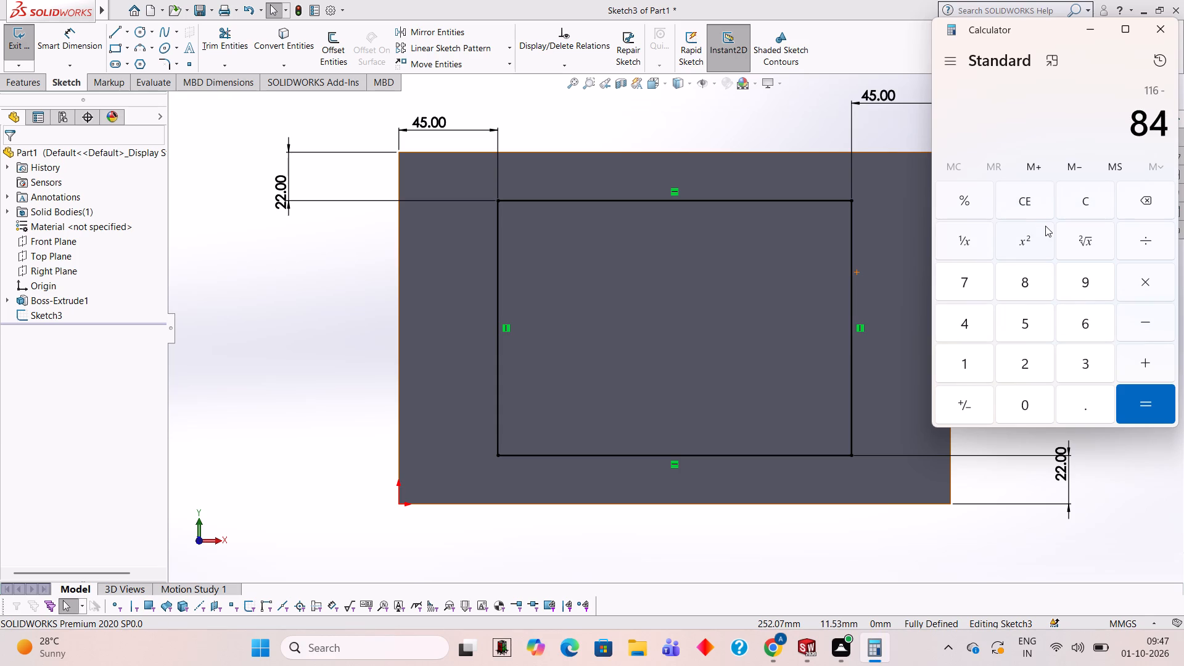
pyautogui.press('Return')
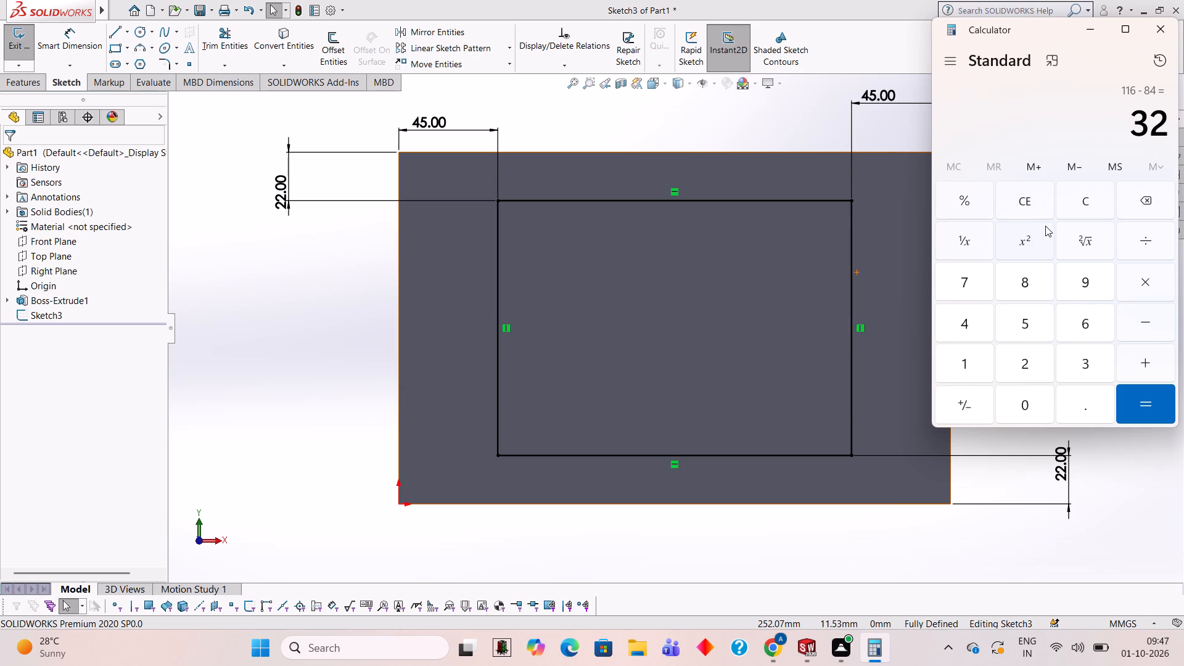
pyautogui.press('/')
pyautogui.press('2')
pyautogui.press('Return')
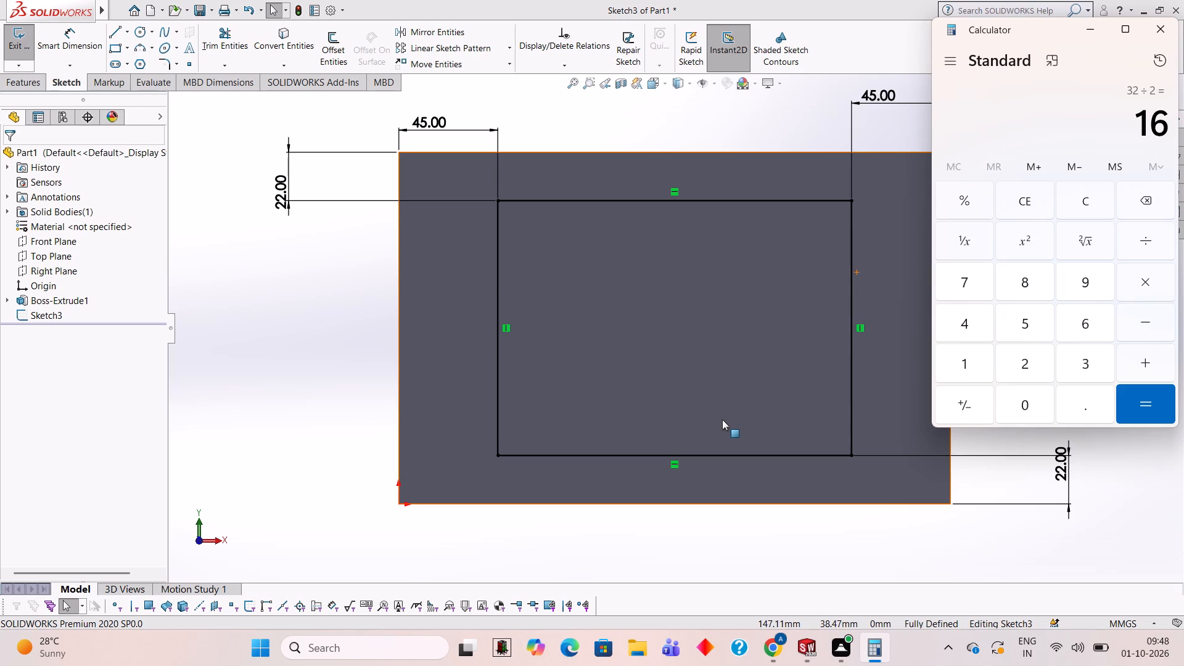
pyautogui.click(1166, 34)
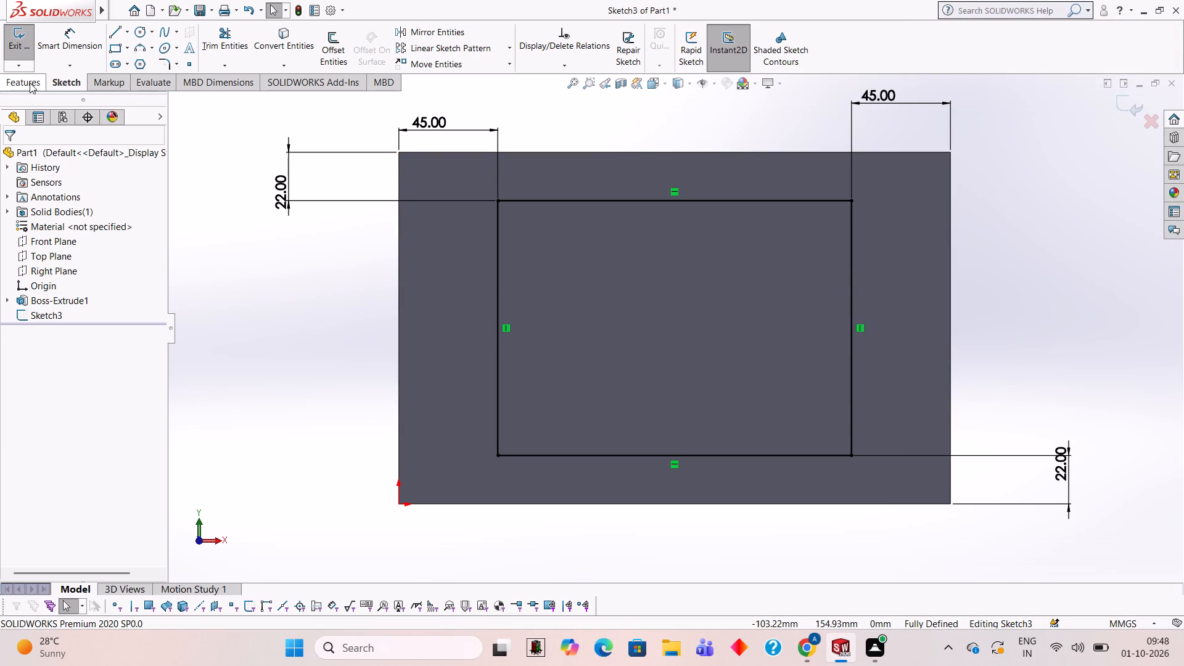
# Start a blind boss extrusion of the dimensioned rectangle sketch on the plate with a depth of 32 mm.
pyautogui.click(30, 83)
pyautogui.click(27, 51)
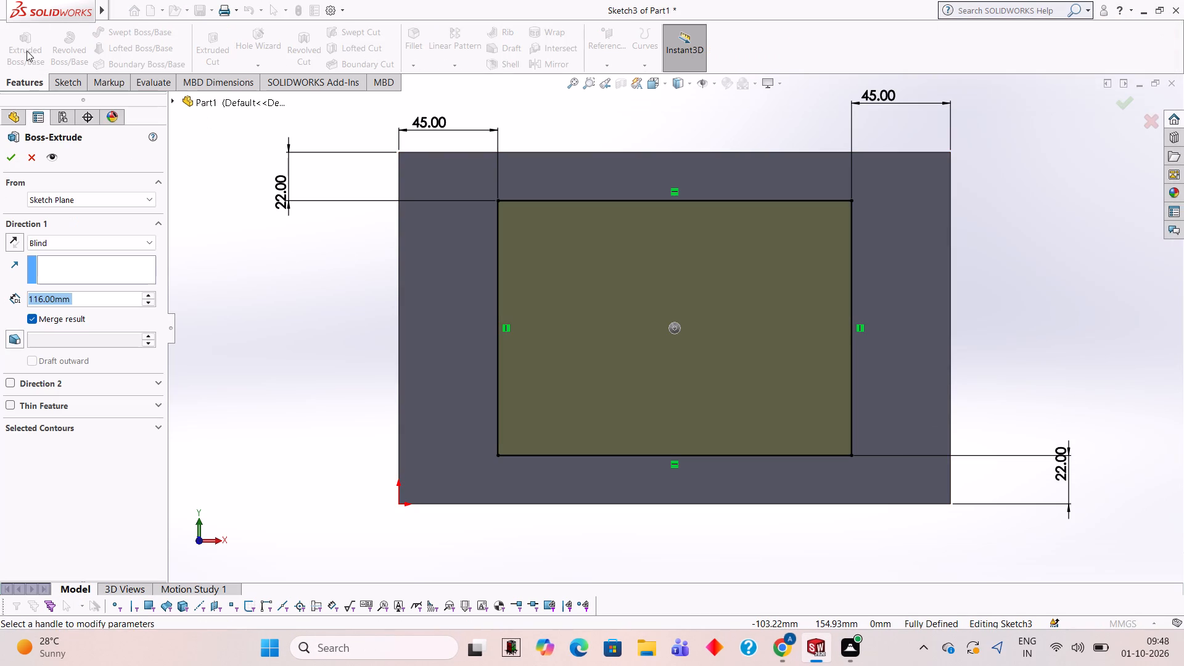
pyautogui.moveTo(591, 538); pyautogui.dragTo(590, 366, button='middle')
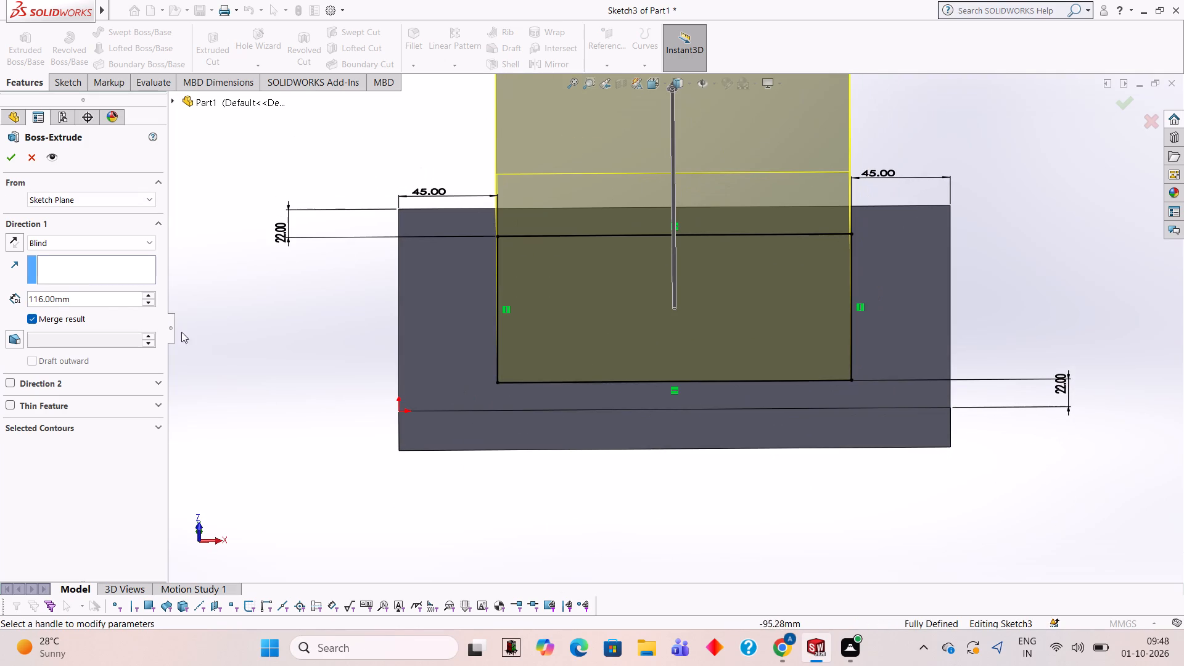
pyautogui.click(118, 301)
pyautogui.press('BackSpace')
pyautogui.press('BackSpace')
pyautogui.press('BackSpace')
pyautogui.press('BackSpace')
pyautogui.press('BackSpace')
pyautogui.press('BackSpace')
pyautogui.press('BackSpace')
pyautogui.press('BackSpace')
pyautogui.press('BackSpace')
pyautogui.press('BackSpace')
pyautogui.press('BackSpace')
pyautogui.press('BackSpace')
pyautogui.press('BackSpace')
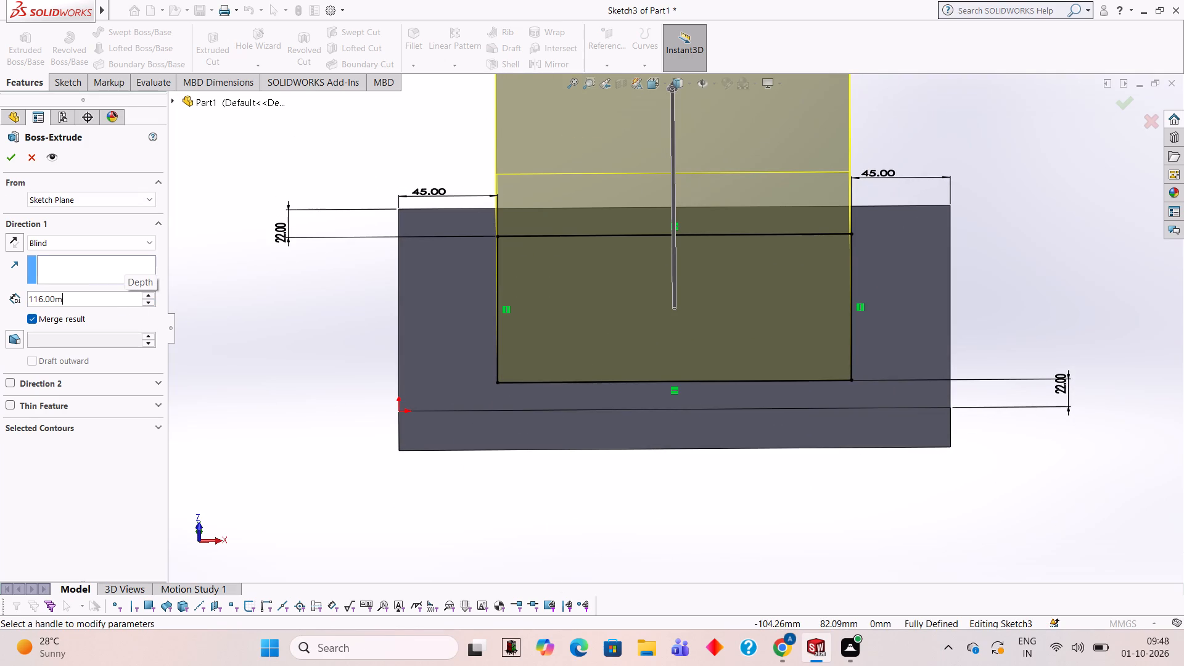
pyautogui.write('32')
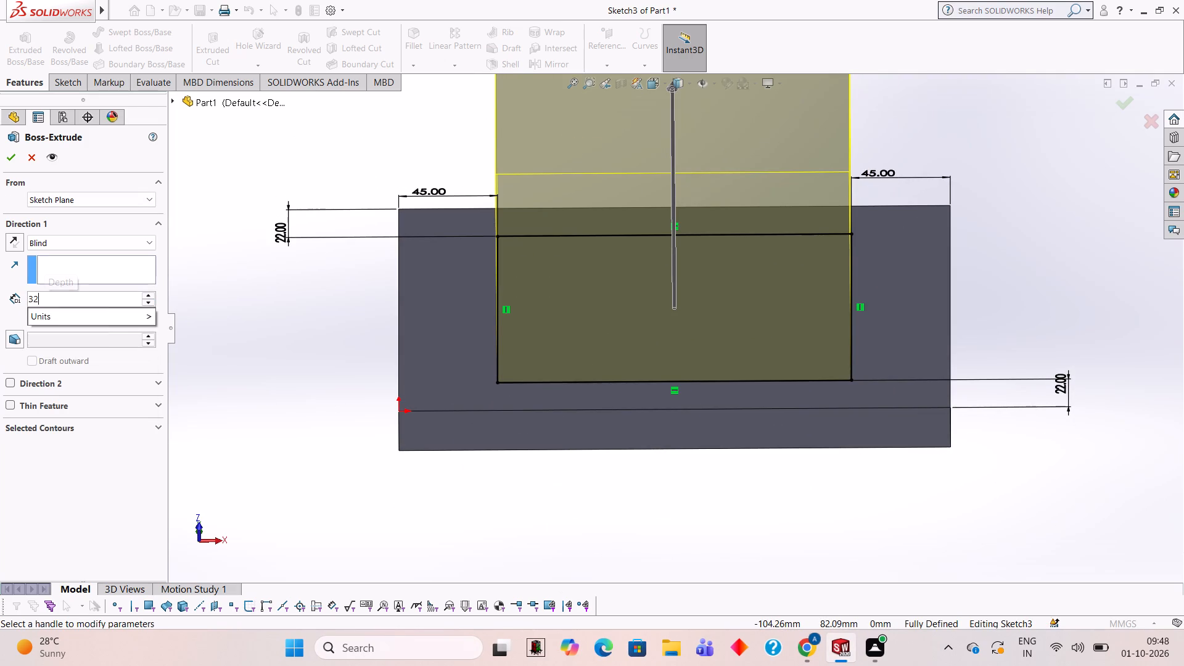
pyautogui.press('Return')
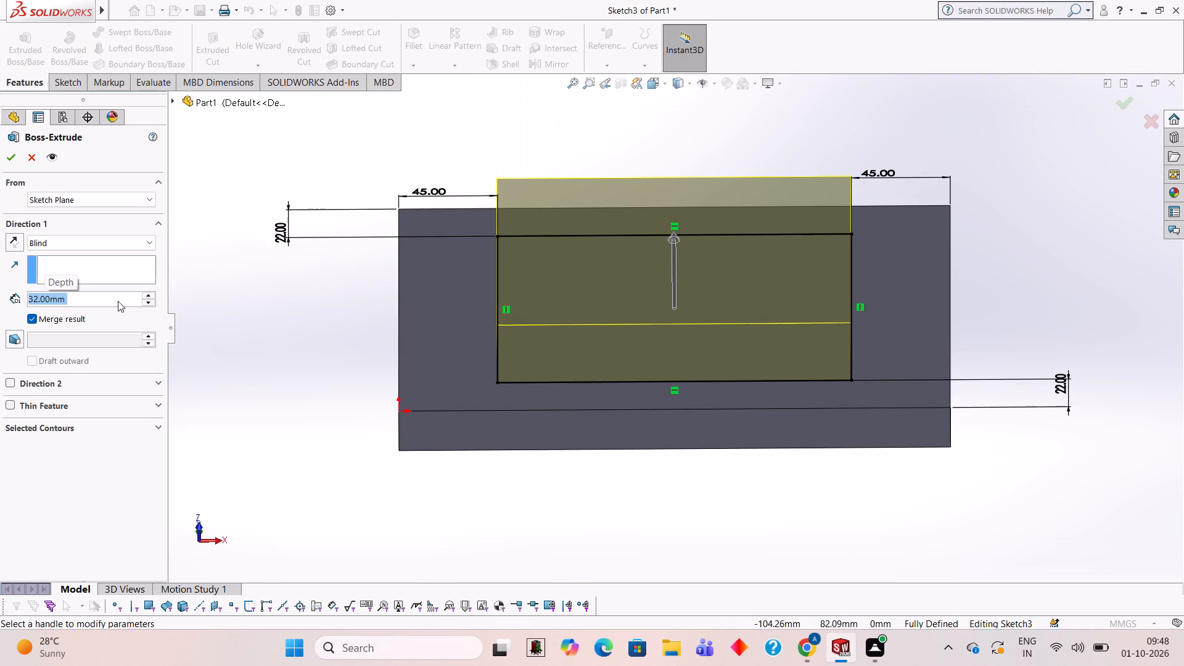
# Set the block's extrusion depth to 84 mm and complete the merged boss.
pyautogui.write('84')
pyautogui.press('Return')
pyautogui.moveTo(467, 312); pyautogui.dragTo(495, 314, button='middle')
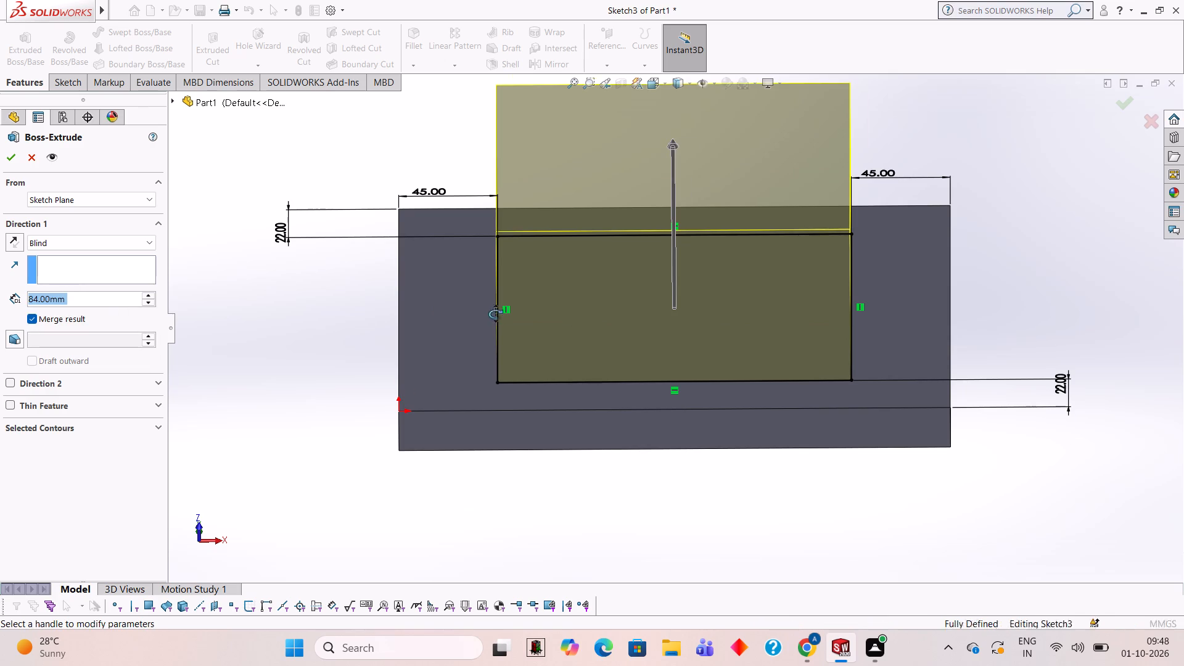
pyautogui.moveTo(495, 314); pyautogui.dragTo(506, 300, button='middle')
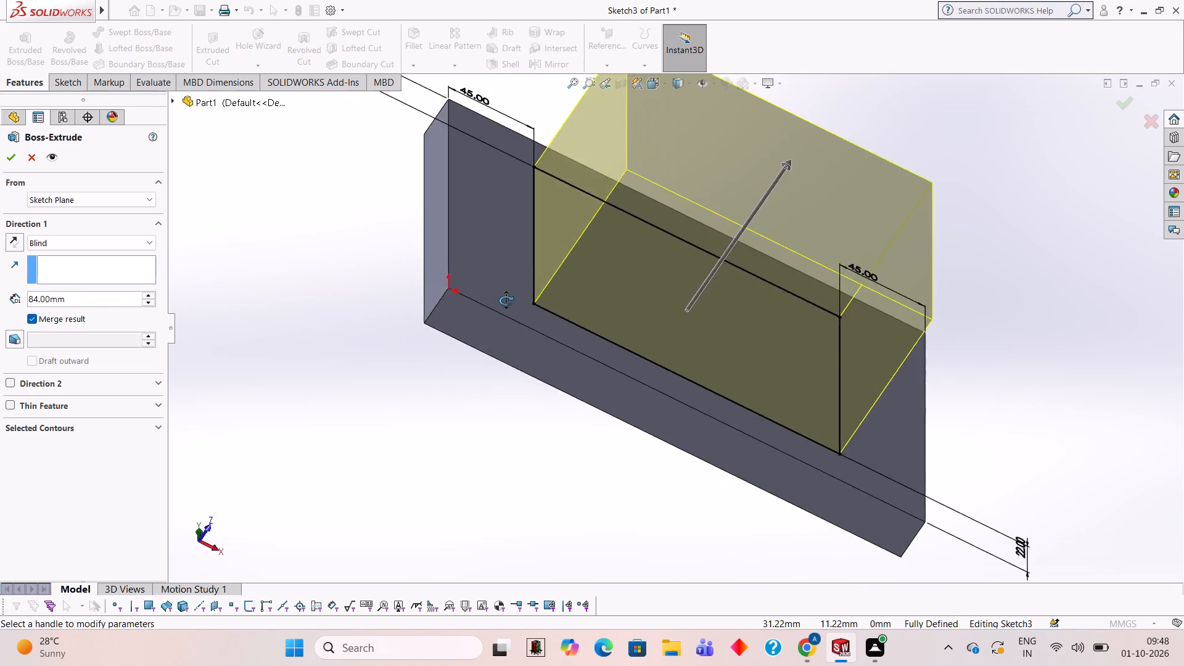
pyautogui.moveTo(506, 300); pyautogui.dragTo(469, 233, button='middle')
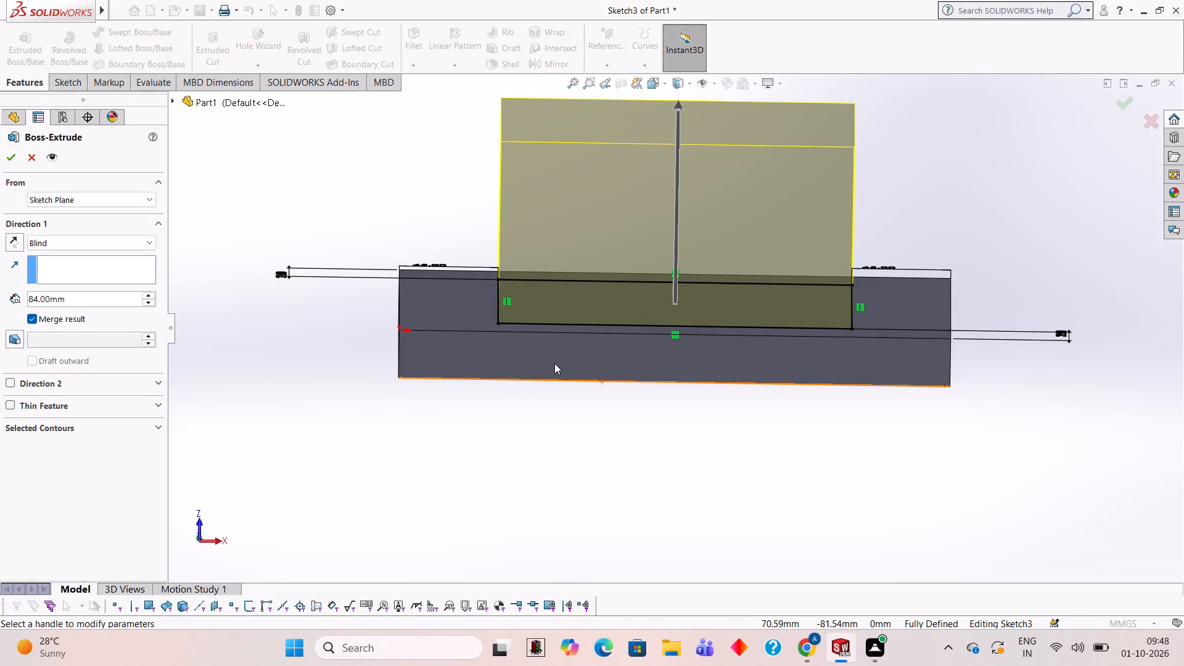
pyautogui.click(121, 298)
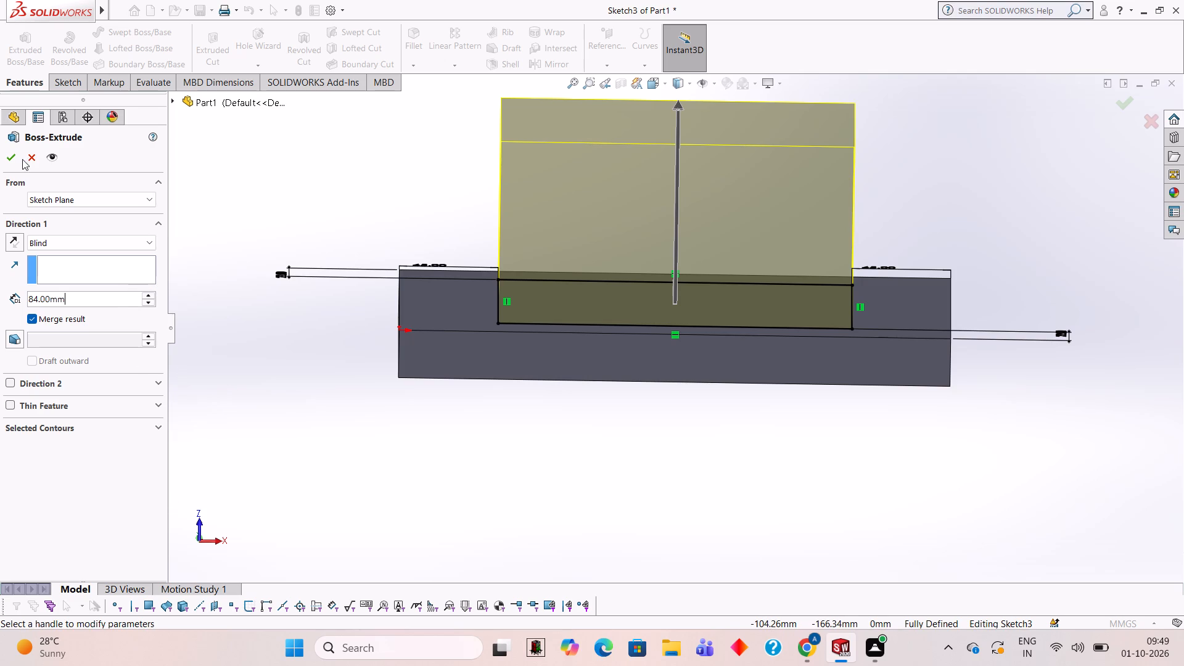
pyautogui.click(4, 158)
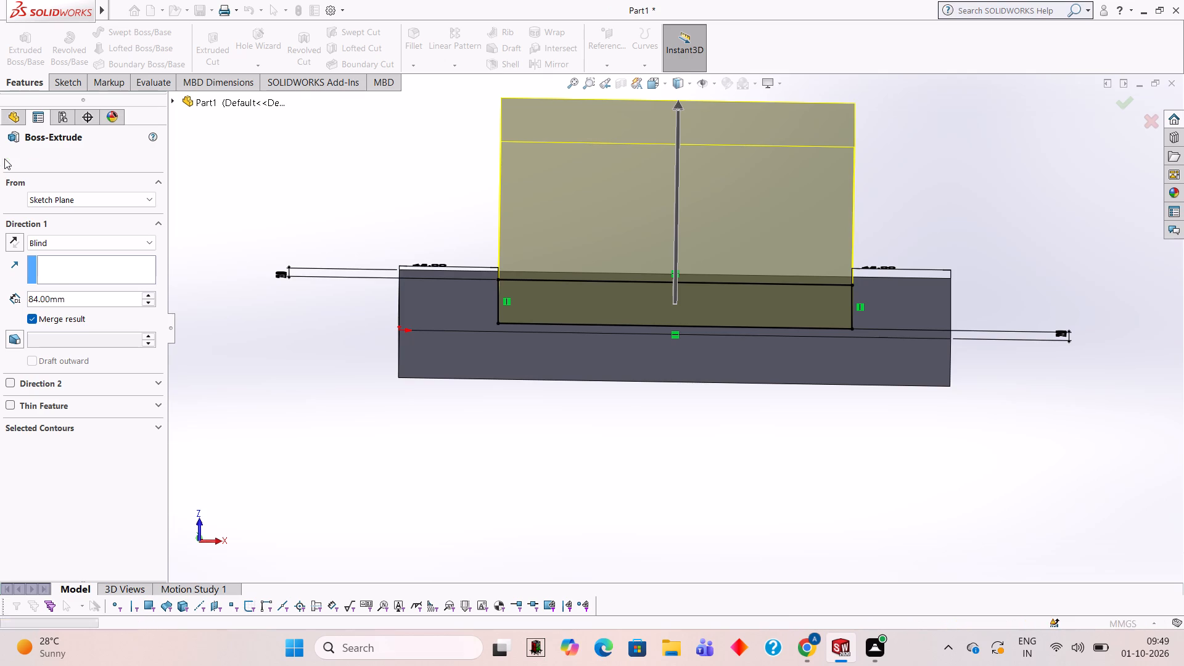
# Start a sketch on the block's long side face and draw a 40 mm vertical line up its left edge from the plate.
pyautogui.moveTo(641, 471); pyautogui.dragTo(641, 463)
pyautogui.moveTo(657, 475); pyautogui.dragTo(693, 443, button='middle')
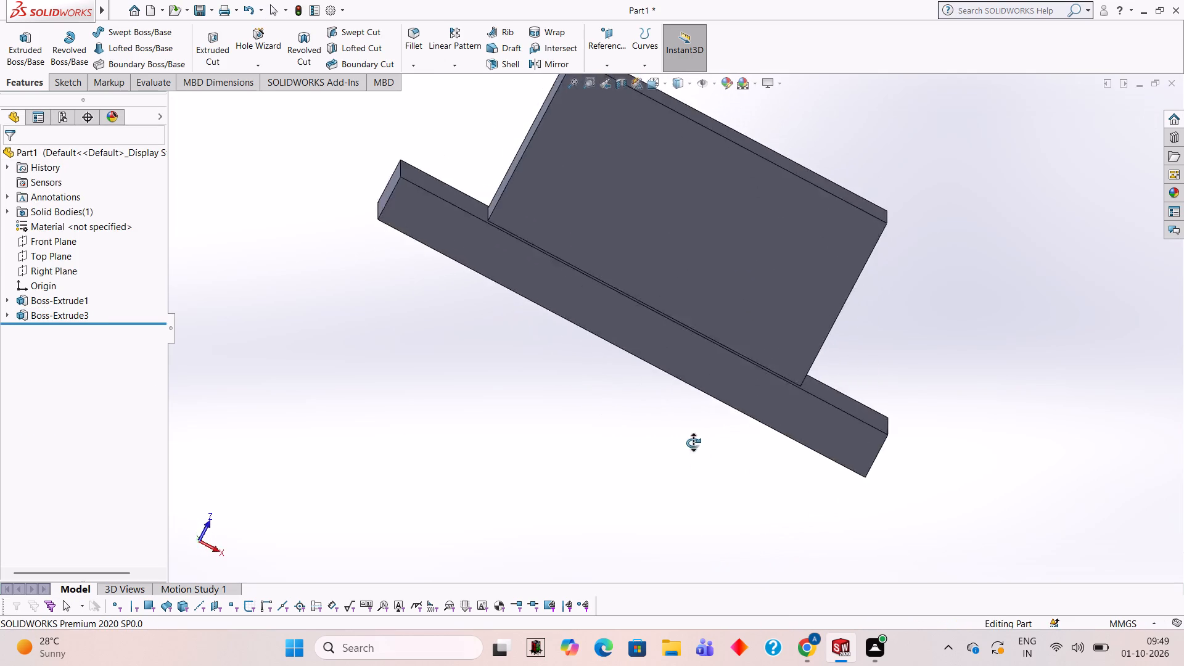
pyautogui.moveTo(693, 443); pyautogui.dragTo(654, 357, button='middle')
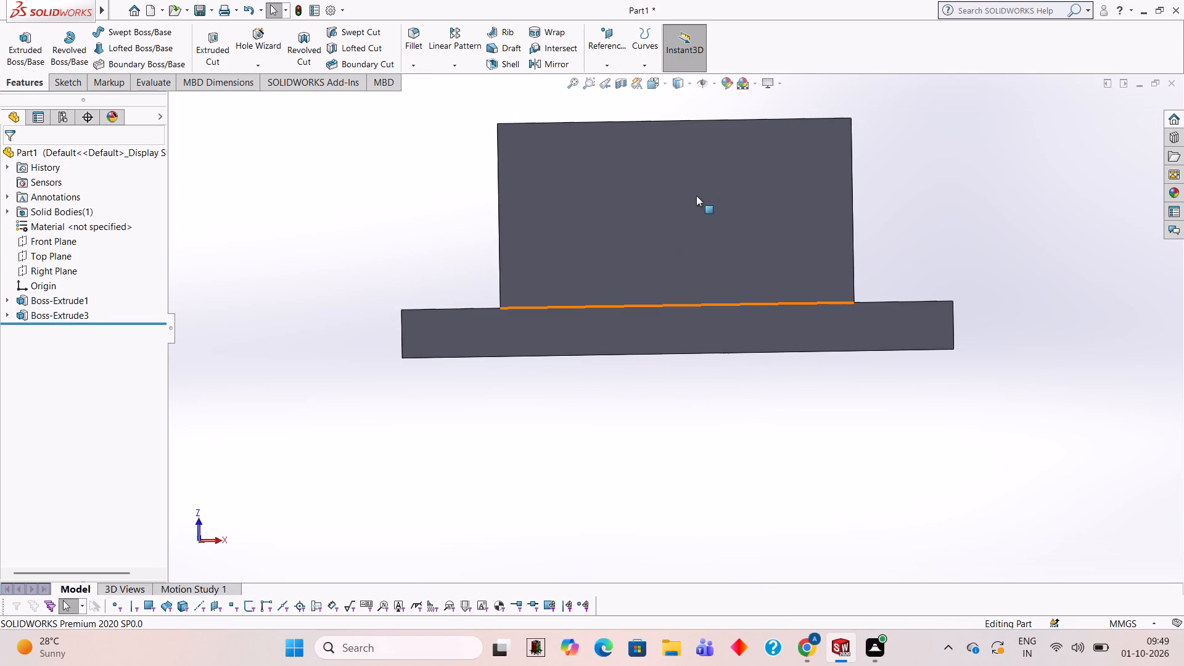
pyautogui.click(696, 195)
pyautogui.click(747, 162)
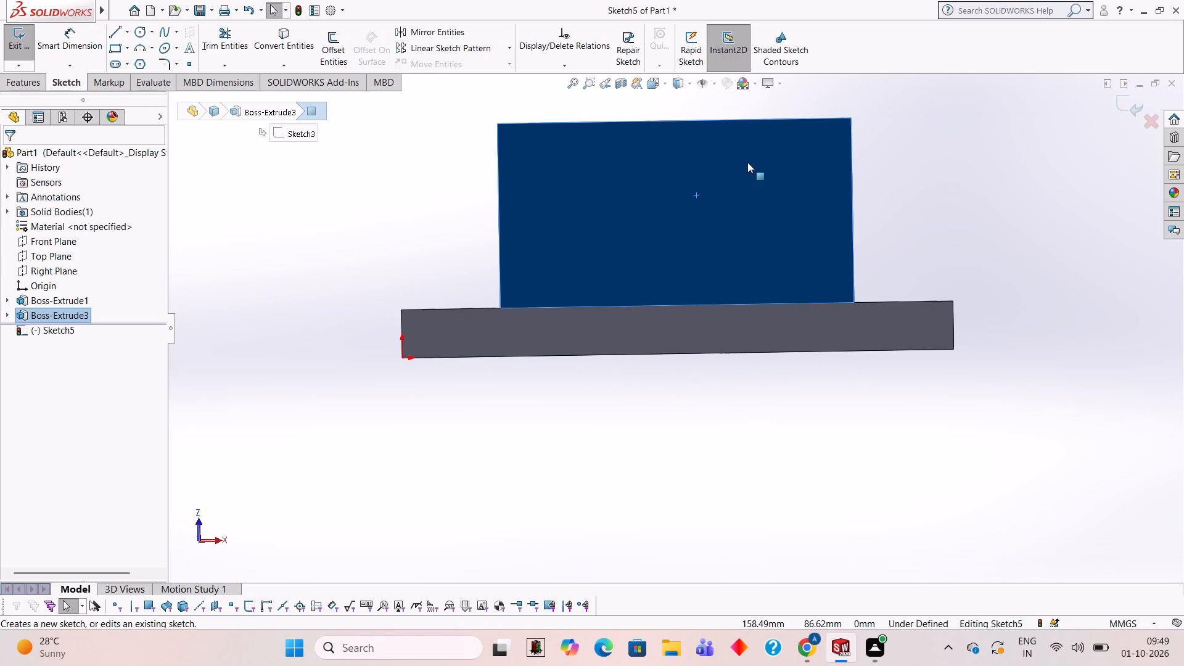
pyautogui.hotkey('ctrl', '8')
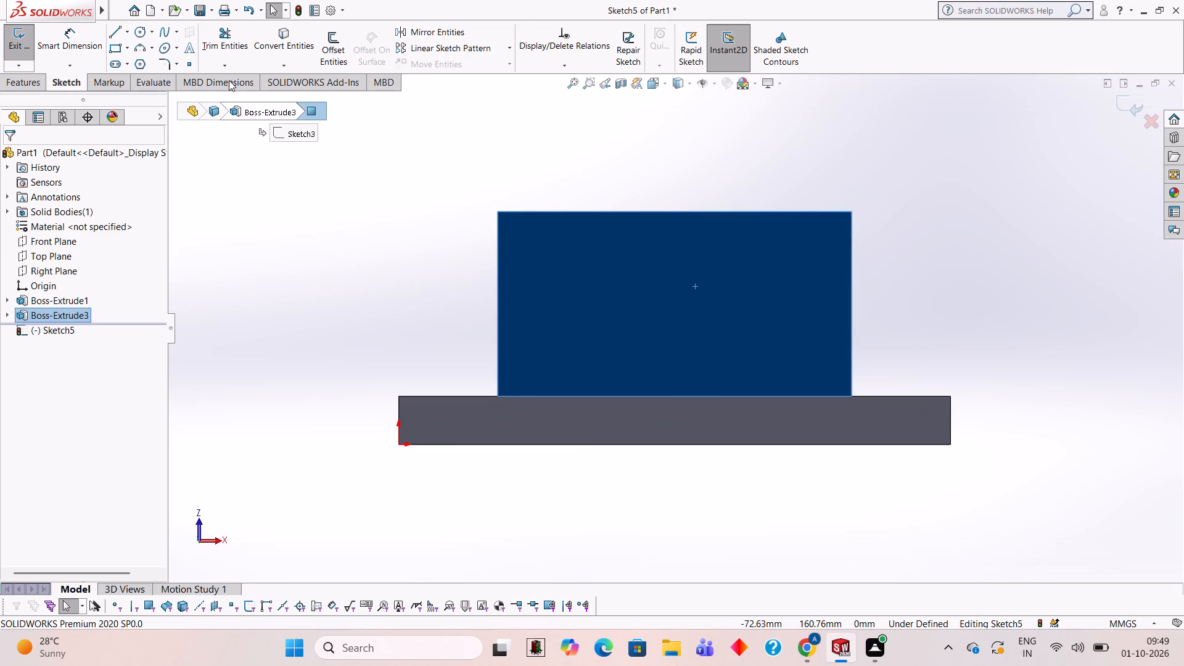
pyautogui.click(120, 34)
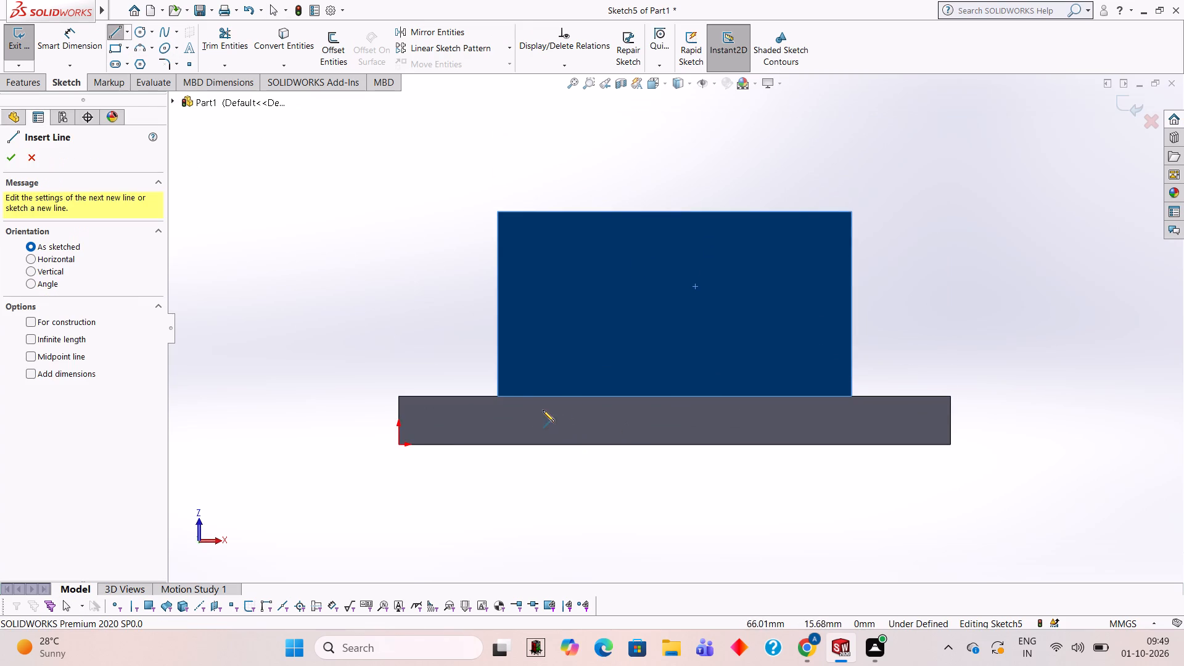
pyautogui.click(498, 397)
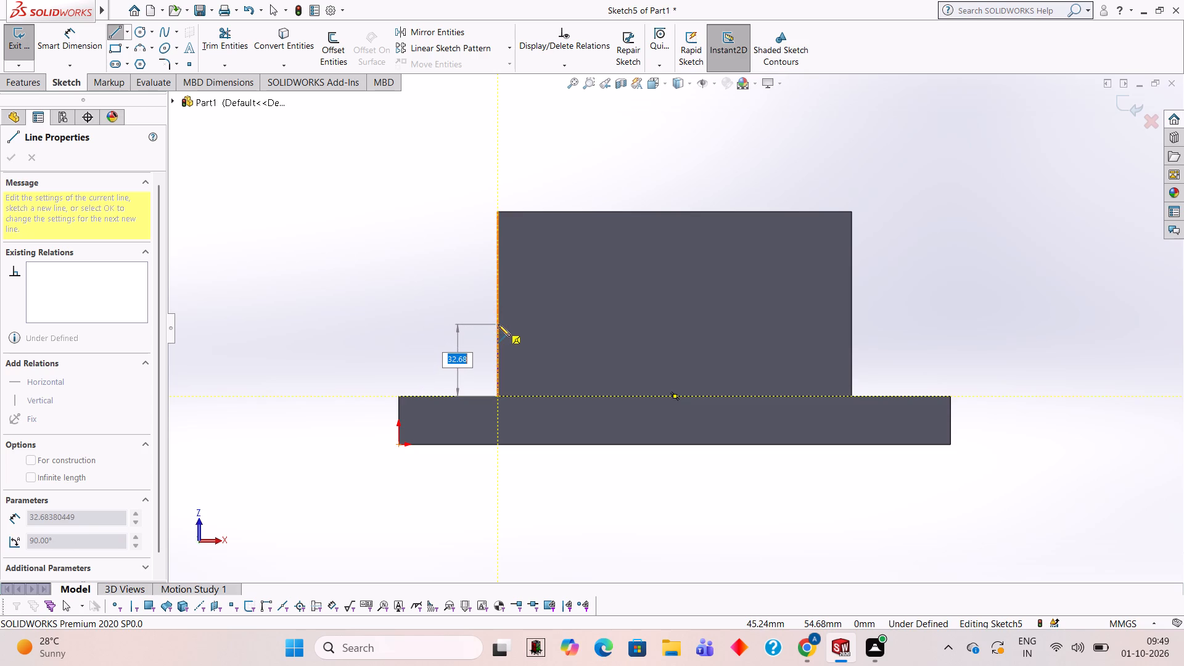
pyautogui.write('40')
pyautogui.press('Return')
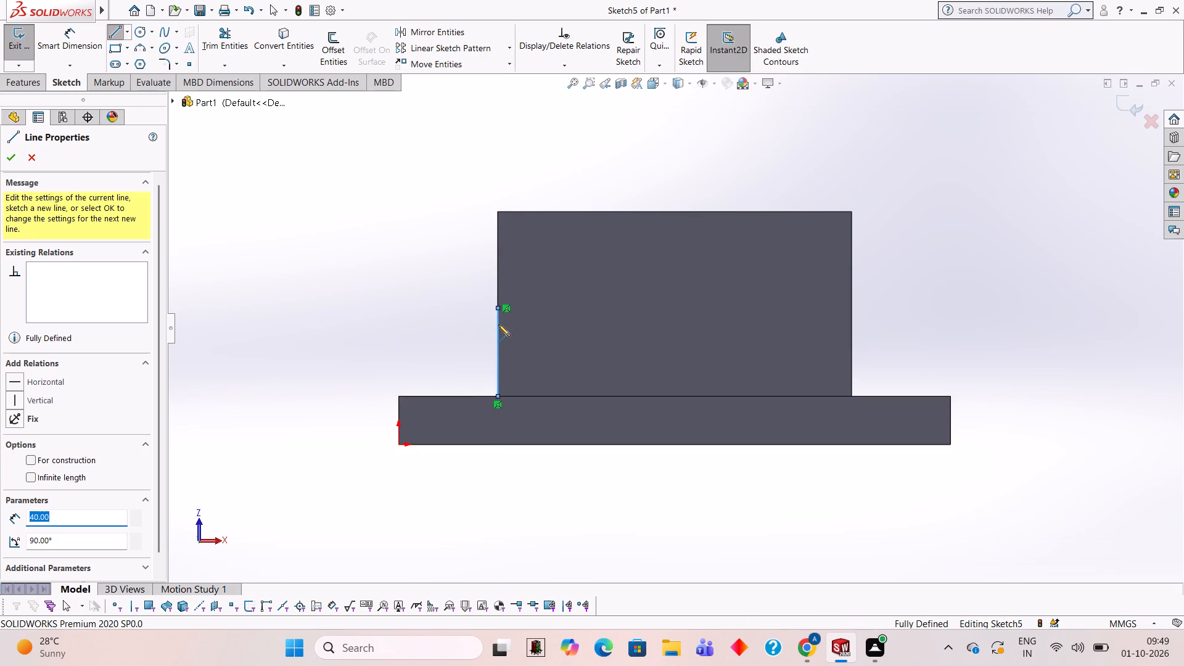
pyautogui.press('Escape')
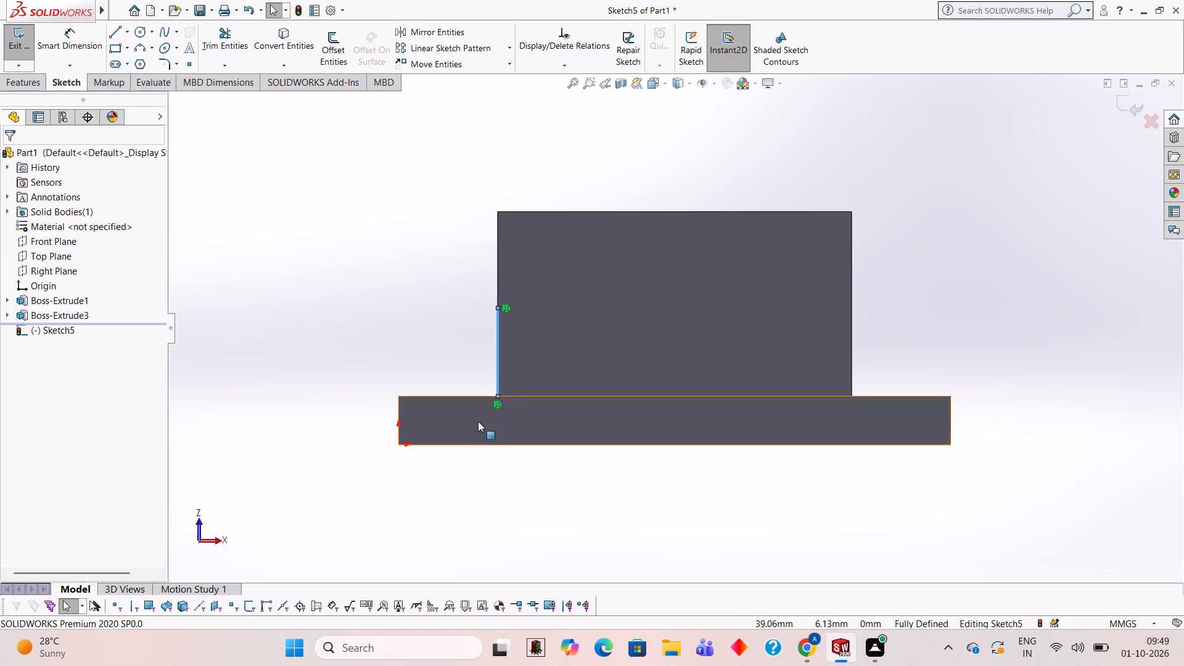
# Draw a 121 mm horizontal line along the block's top edge from its right corner, continuing with a sloped line to the 40 mm line's upper end.
pyautogui.click(119, 23)
pyautogui.click(118, 27)
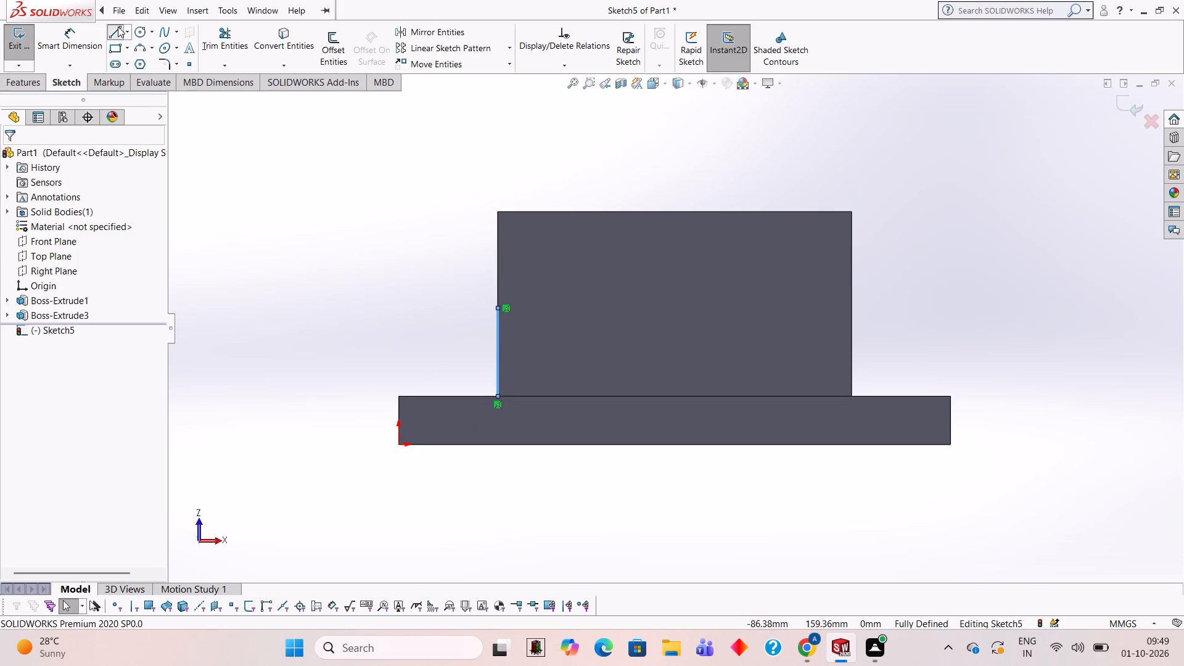
pyautogui.click(852, 212)
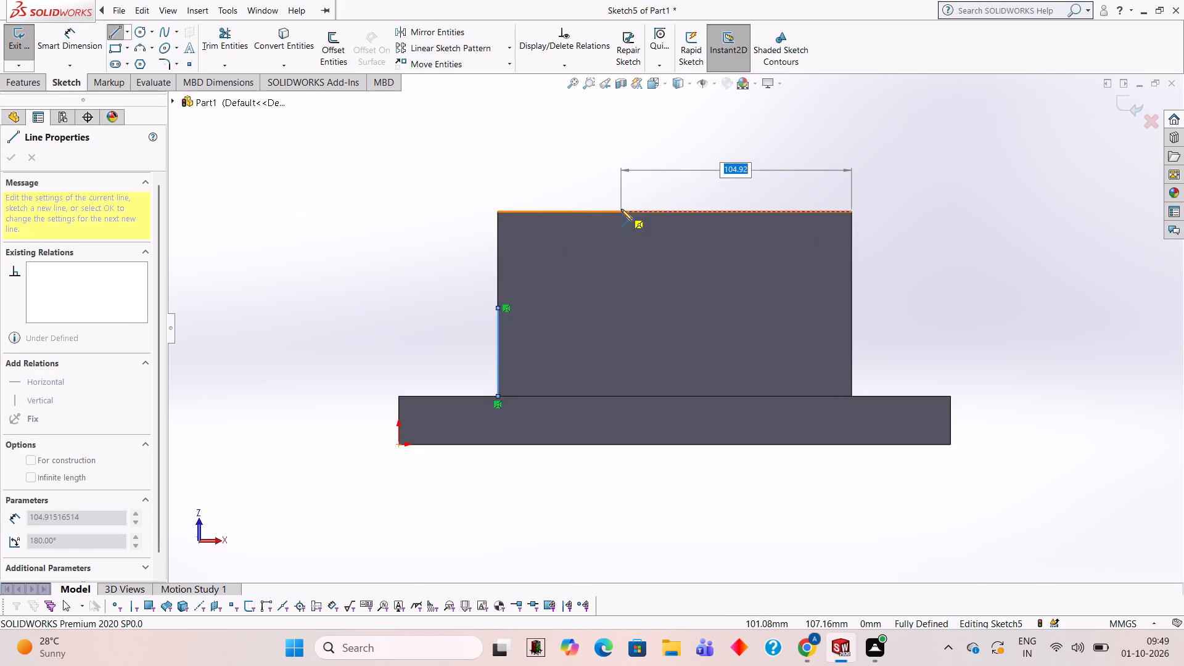
pyautogui.write('121')
pyautogui.press('Return')
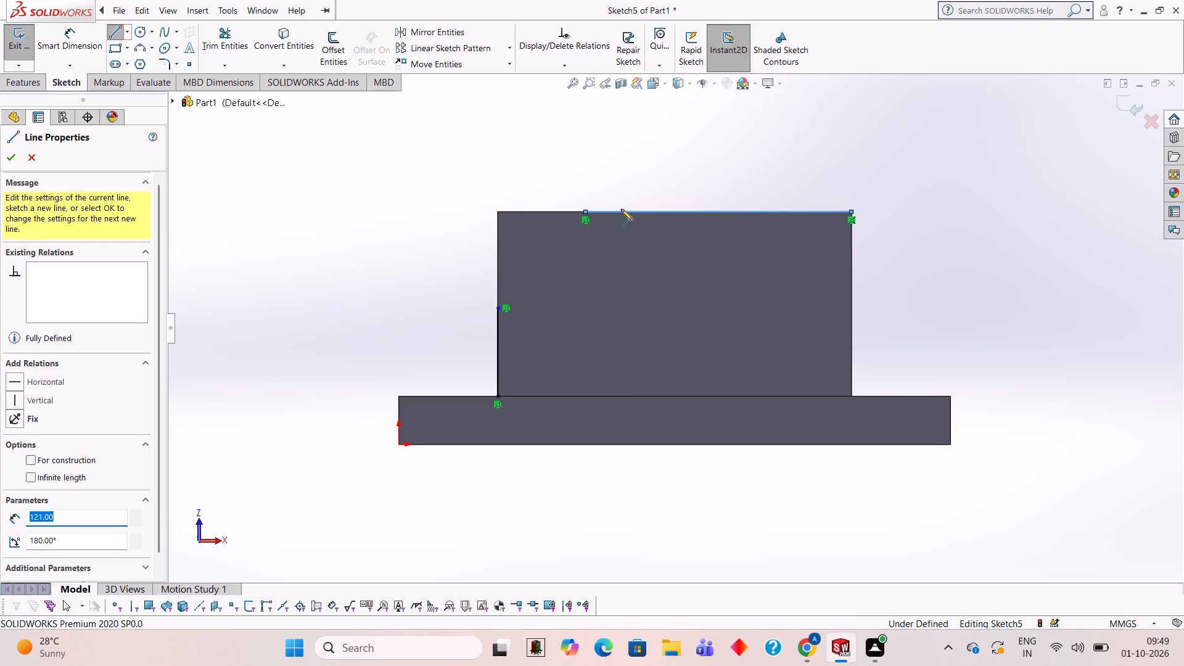
pyautogui.click(495, 309)
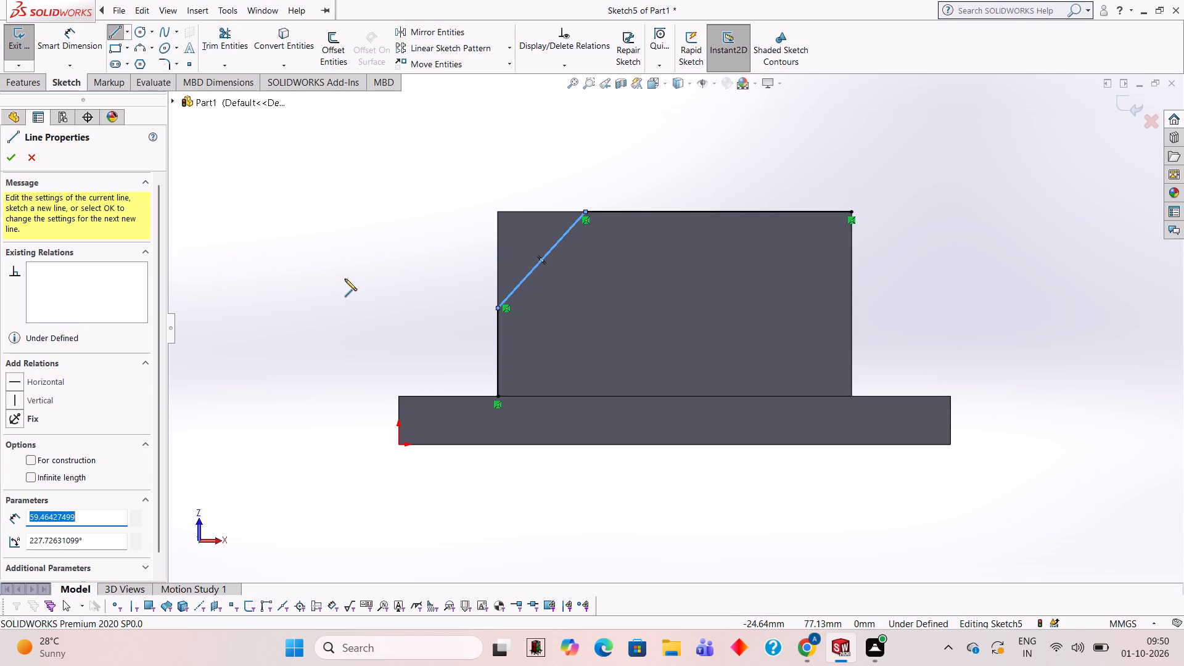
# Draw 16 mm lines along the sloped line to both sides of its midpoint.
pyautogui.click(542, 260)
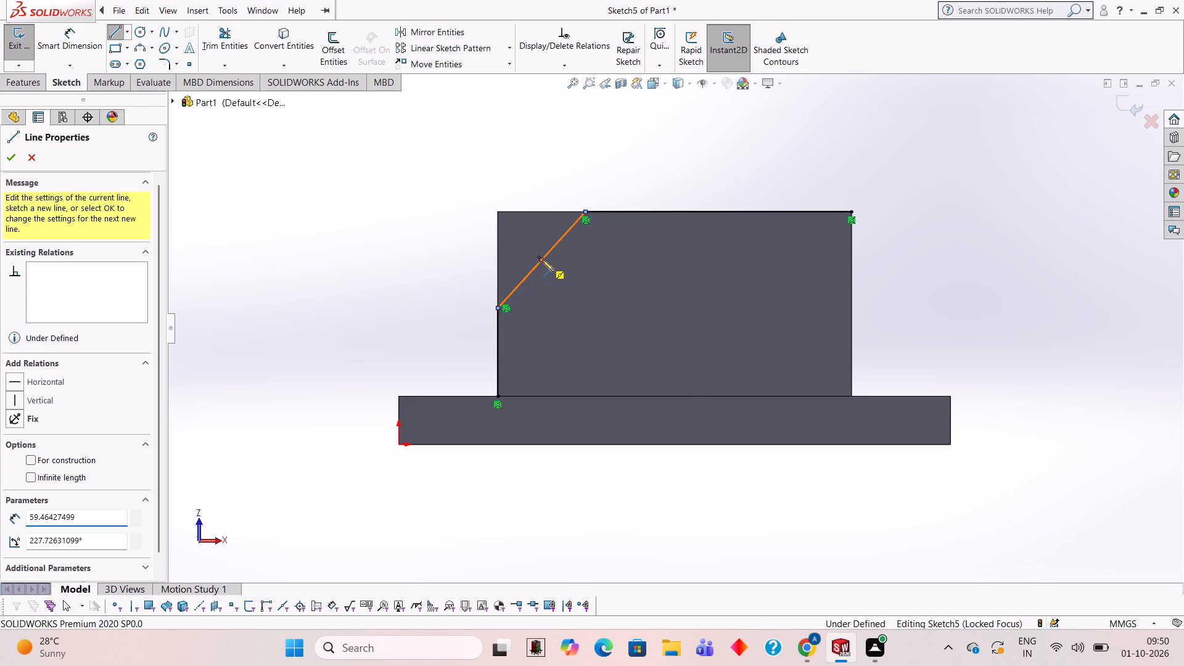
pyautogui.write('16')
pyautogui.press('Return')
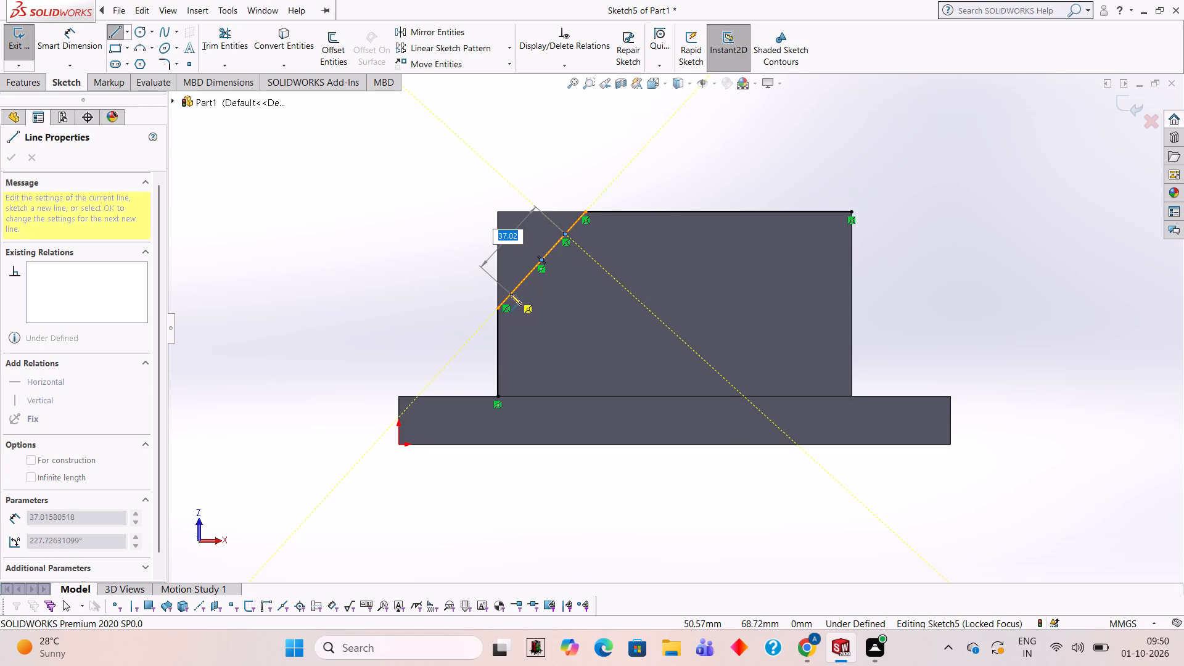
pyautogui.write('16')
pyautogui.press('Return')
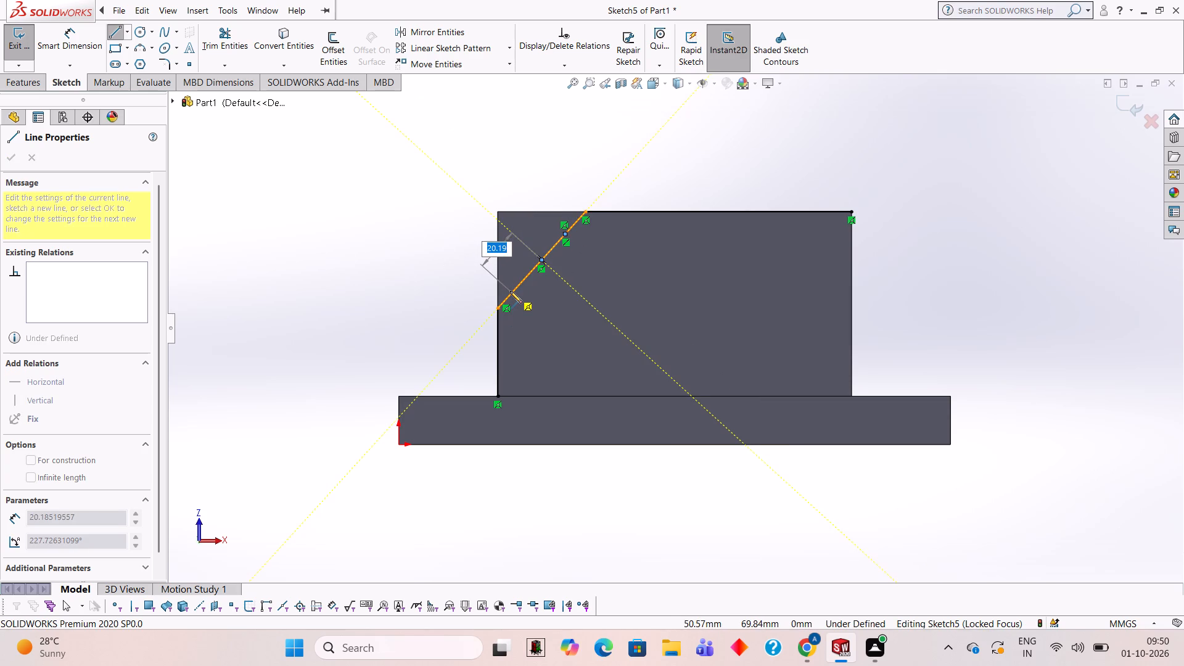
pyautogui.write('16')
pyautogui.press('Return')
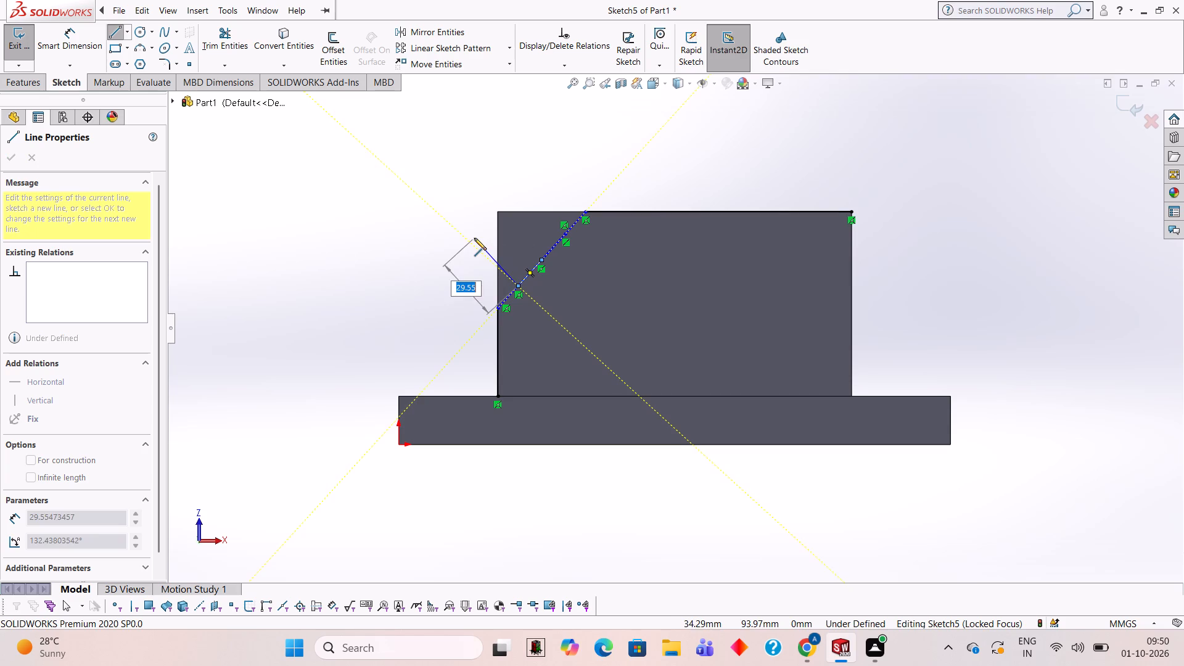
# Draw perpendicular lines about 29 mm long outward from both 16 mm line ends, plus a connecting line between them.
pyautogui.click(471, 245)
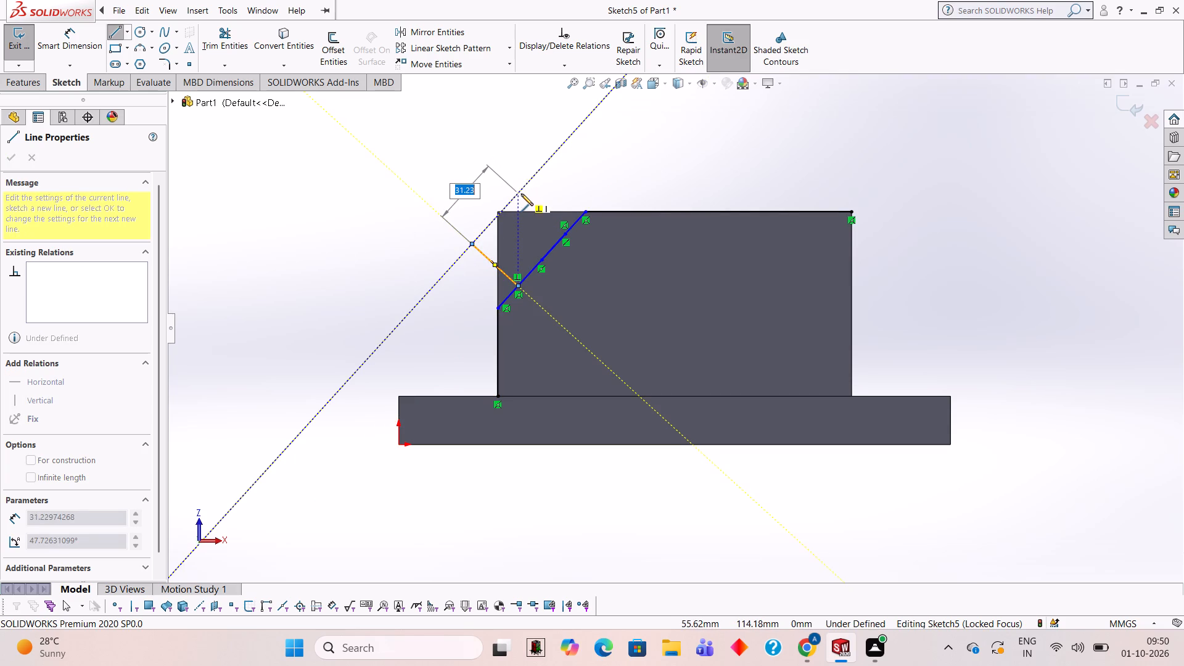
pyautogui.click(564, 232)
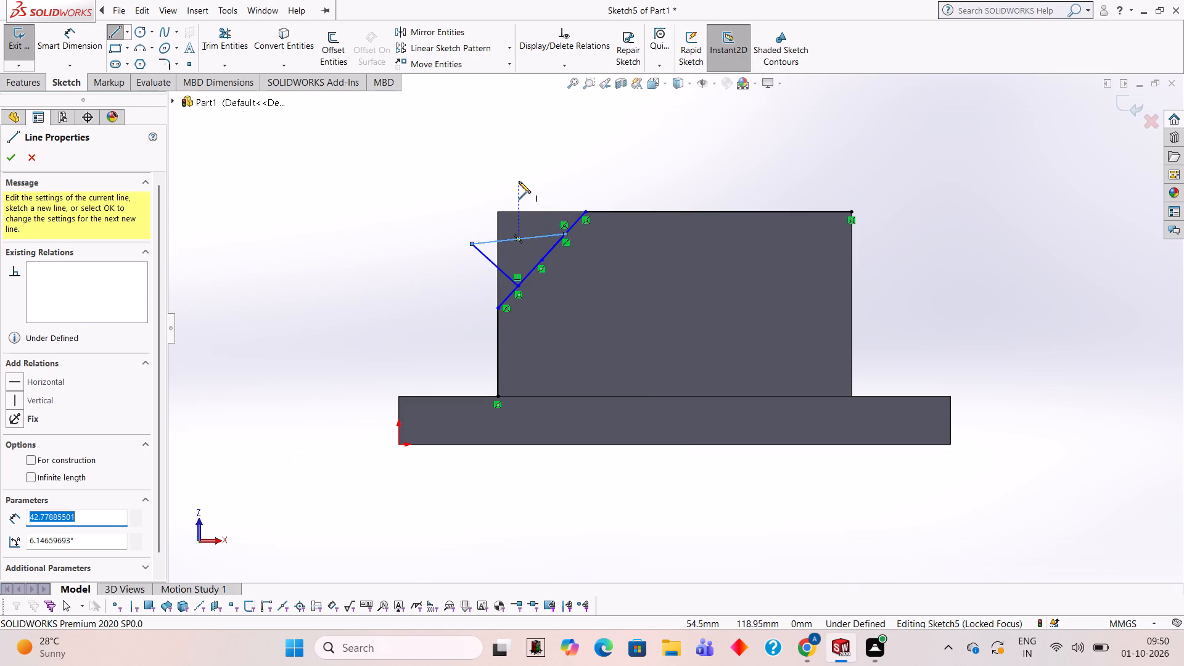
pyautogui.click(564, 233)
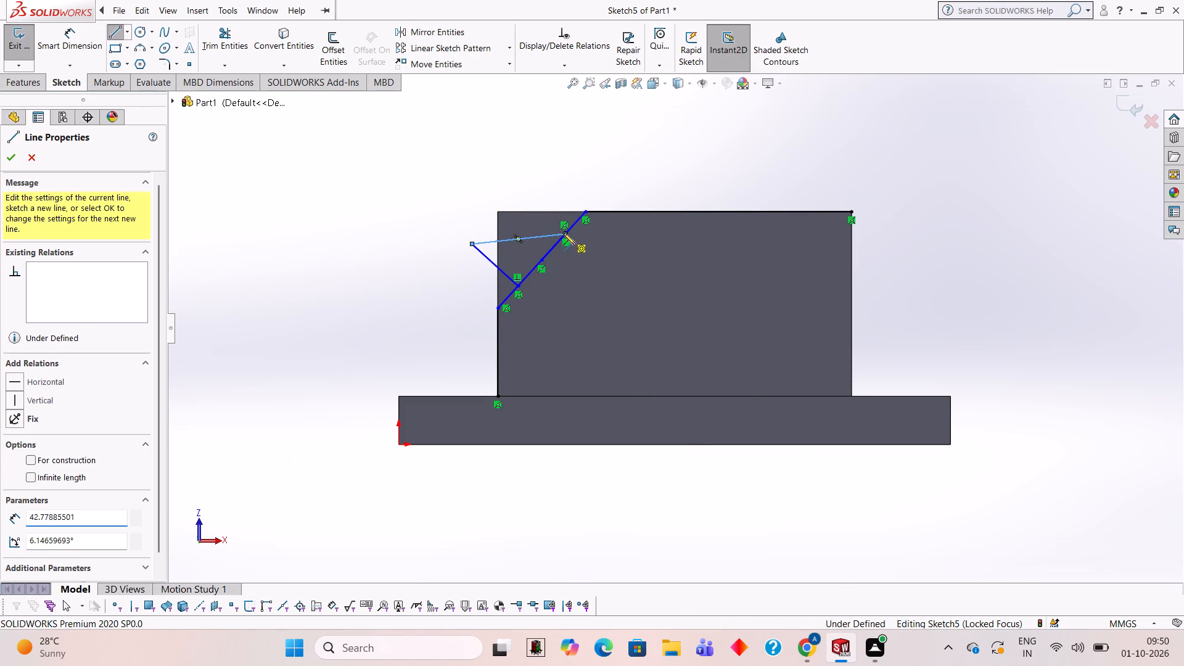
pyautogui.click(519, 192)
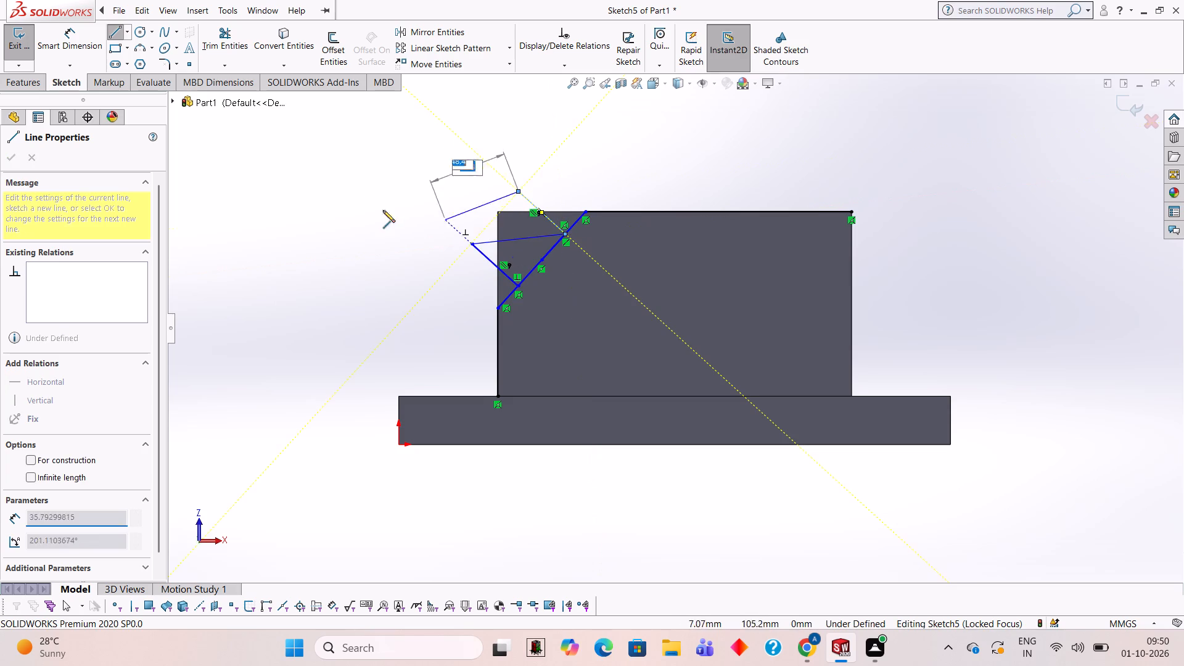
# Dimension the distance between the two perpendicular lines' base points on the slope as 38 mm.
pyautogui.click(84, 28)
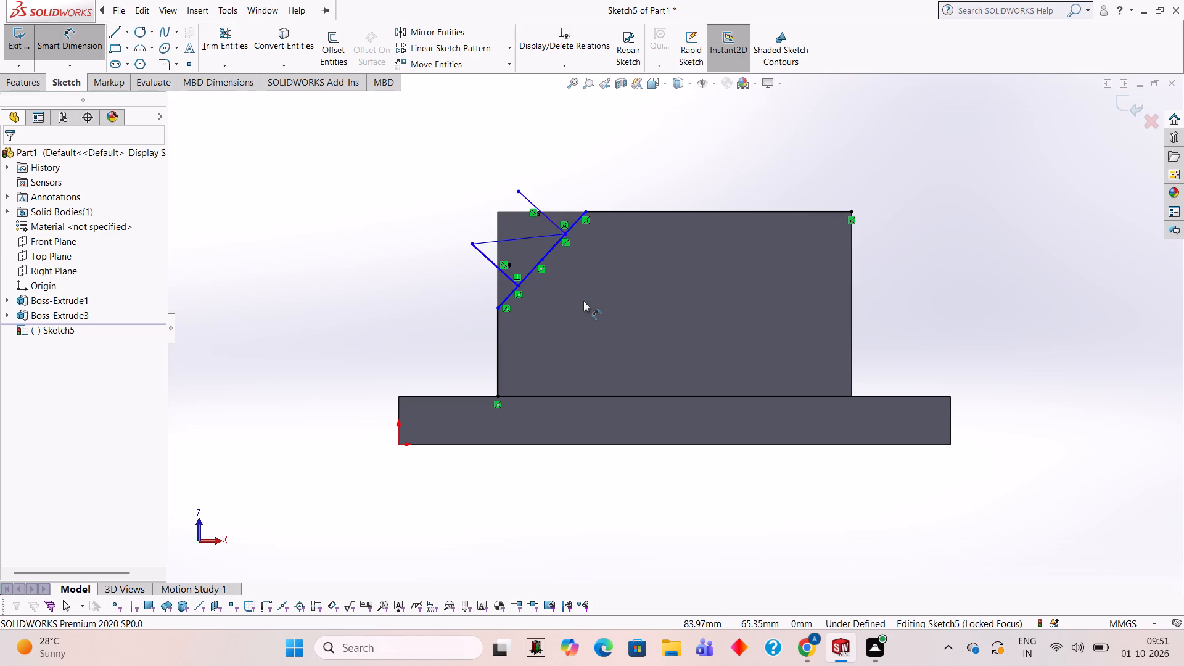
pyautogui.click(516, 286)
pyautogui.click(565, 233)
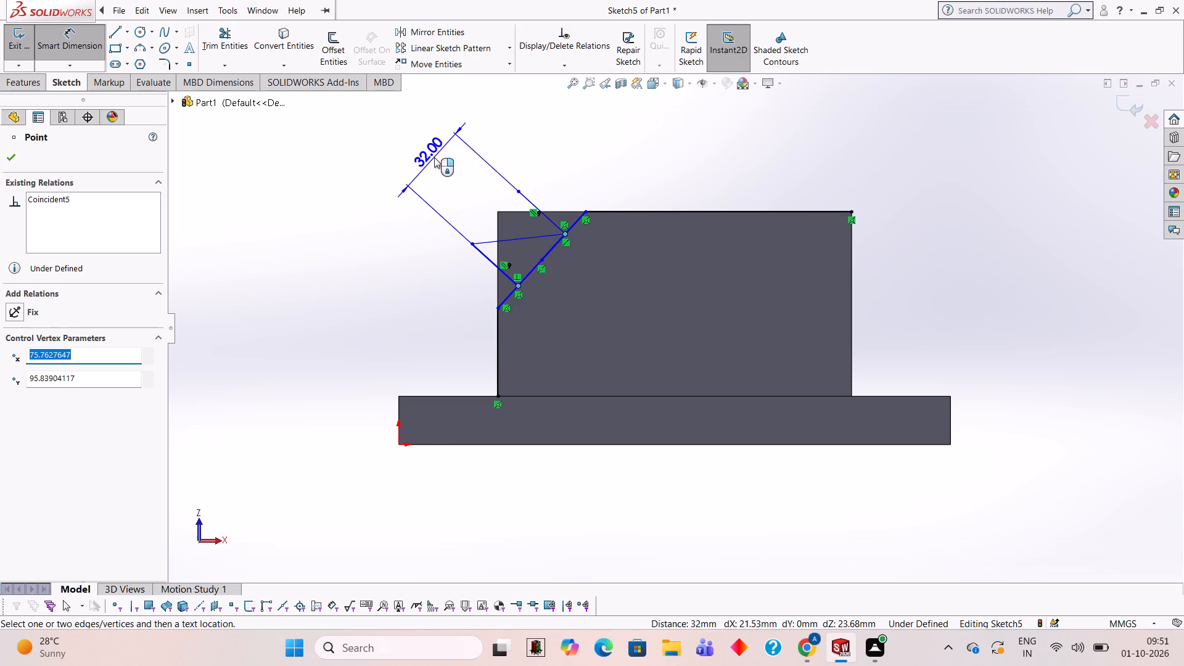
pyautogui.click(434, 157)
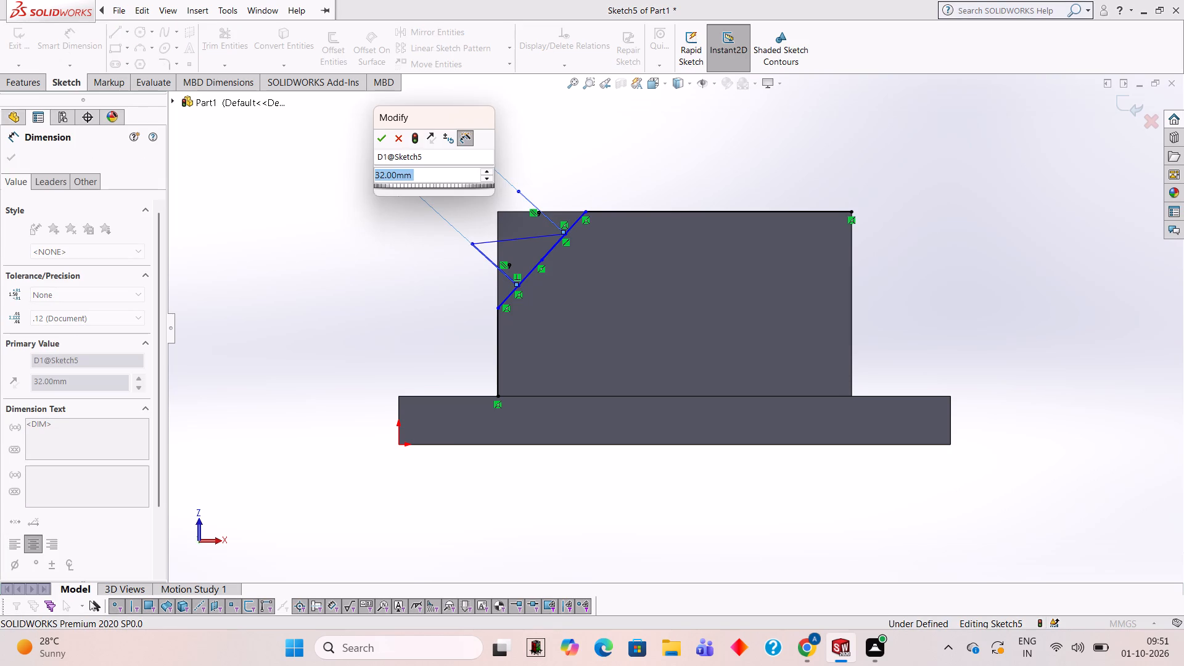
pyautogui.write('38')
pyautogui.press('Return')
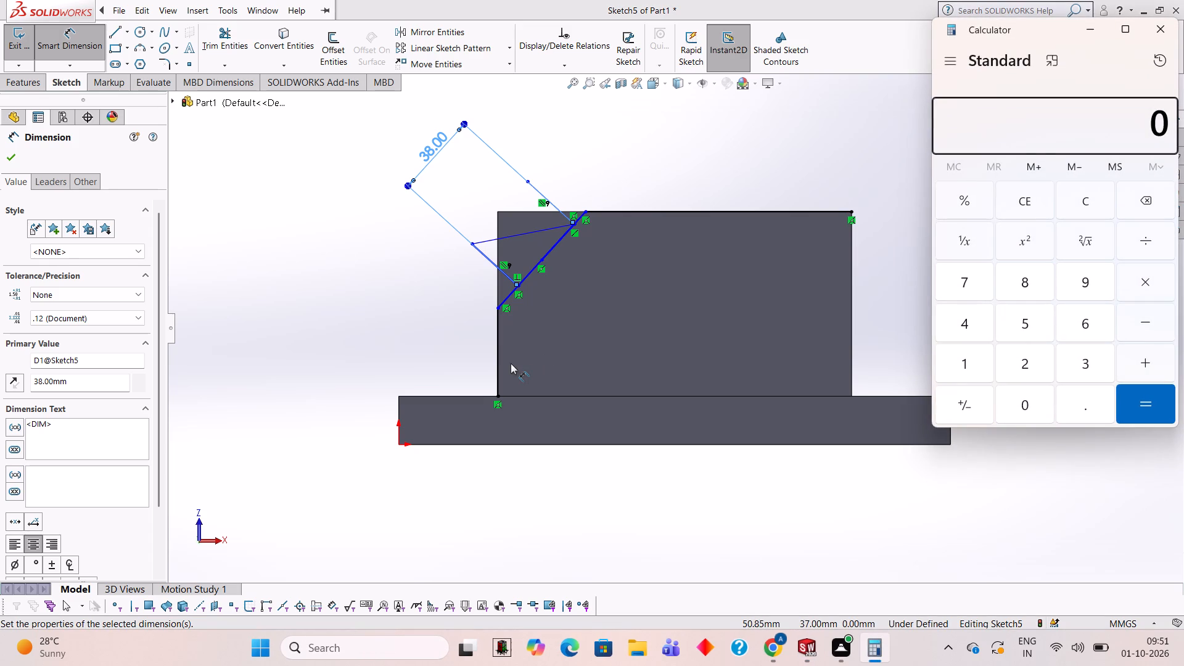
# Calculate 38/2 in the Calculator and close it.
pyautogui.write('38/2')
pyautogui.press('Return')
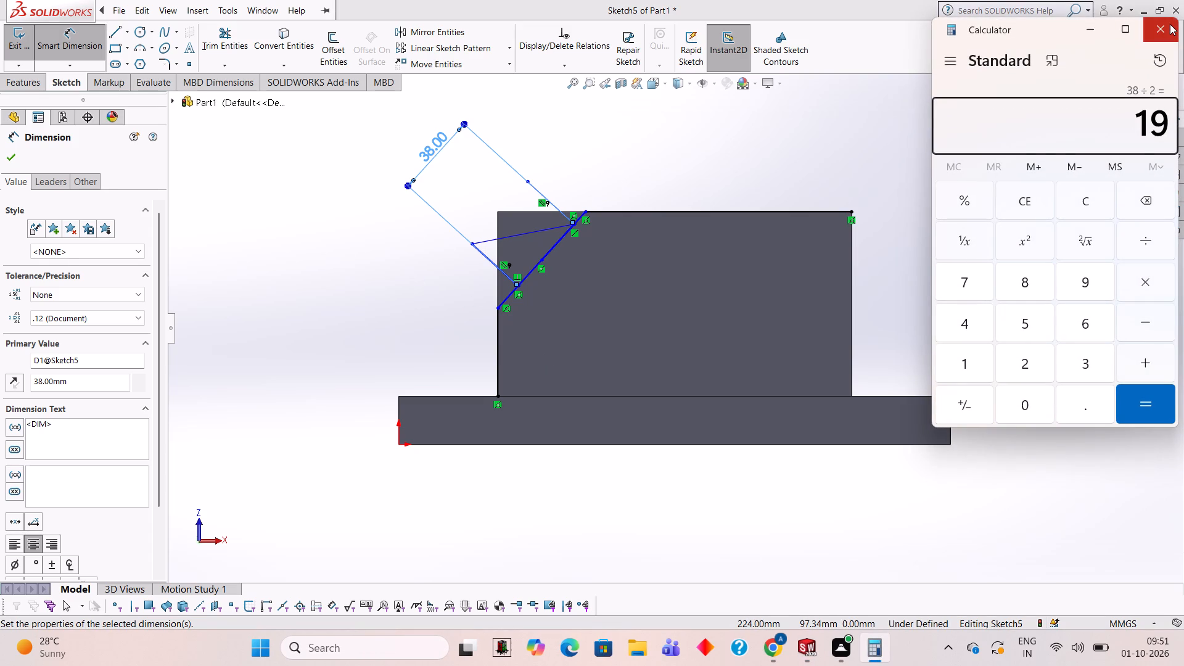
pyautogui.click(1170, 24)
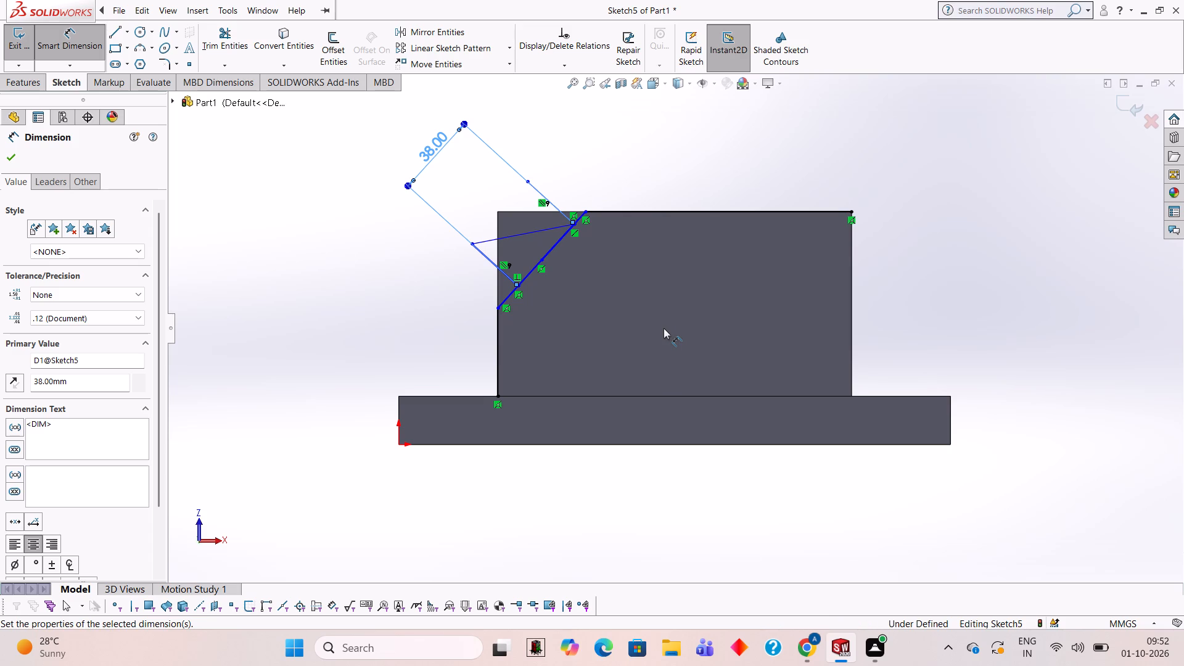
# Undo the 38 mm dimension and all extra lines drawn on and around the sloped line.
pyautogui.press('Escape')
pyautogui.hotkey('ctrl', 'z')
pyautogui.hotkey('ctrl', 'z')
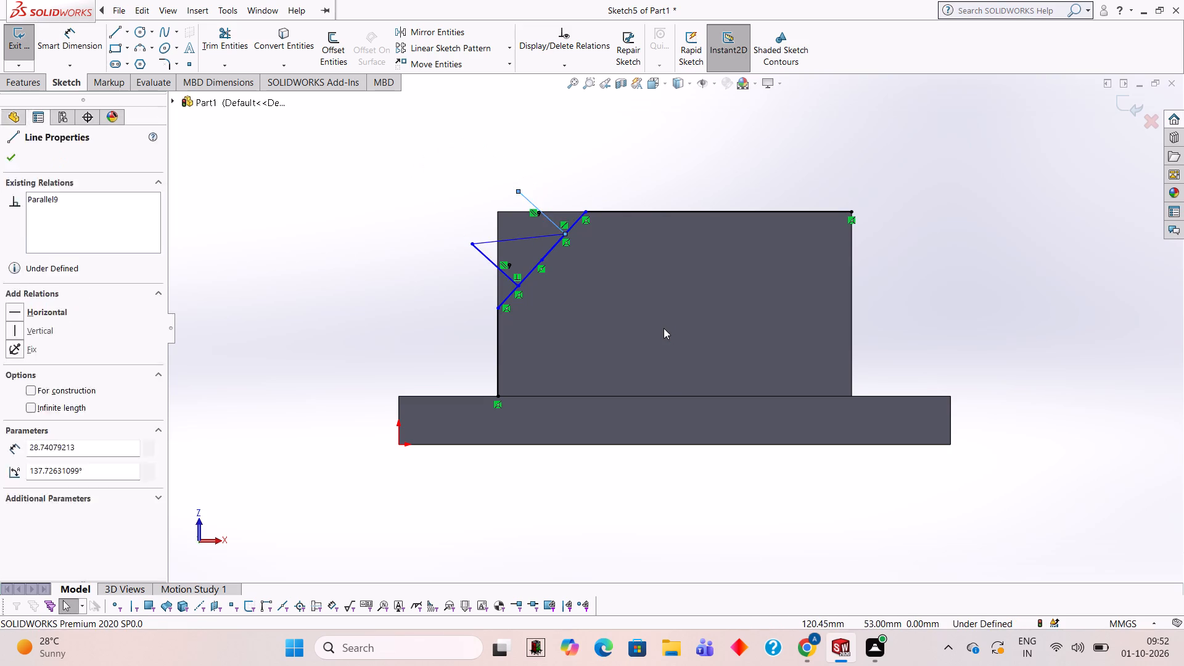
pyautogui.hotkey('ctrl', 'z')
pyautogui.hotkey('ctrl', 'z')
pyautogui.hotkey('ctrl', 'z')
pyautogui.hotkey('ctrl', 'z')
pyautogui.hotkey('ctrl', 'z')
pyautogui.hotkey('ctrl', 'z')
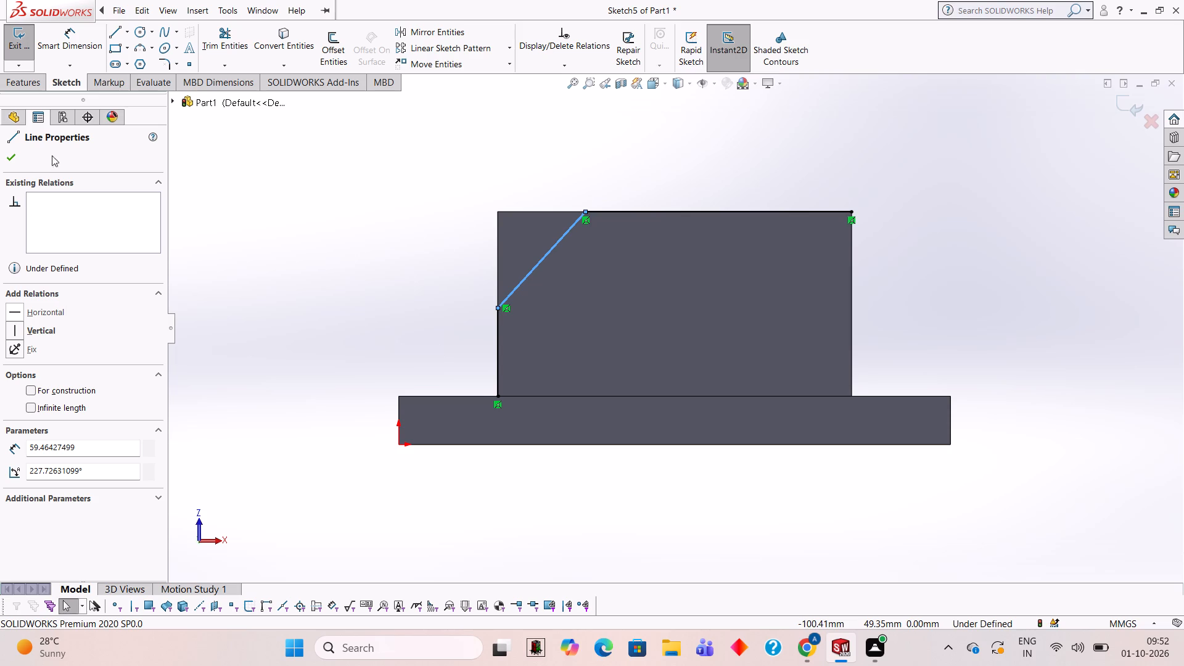
# Close the corner triangle with a 40 mm horizontal line along the block's top edge and a 44 mm vertical line along its left edge.
pyautogui.click(117, 36)
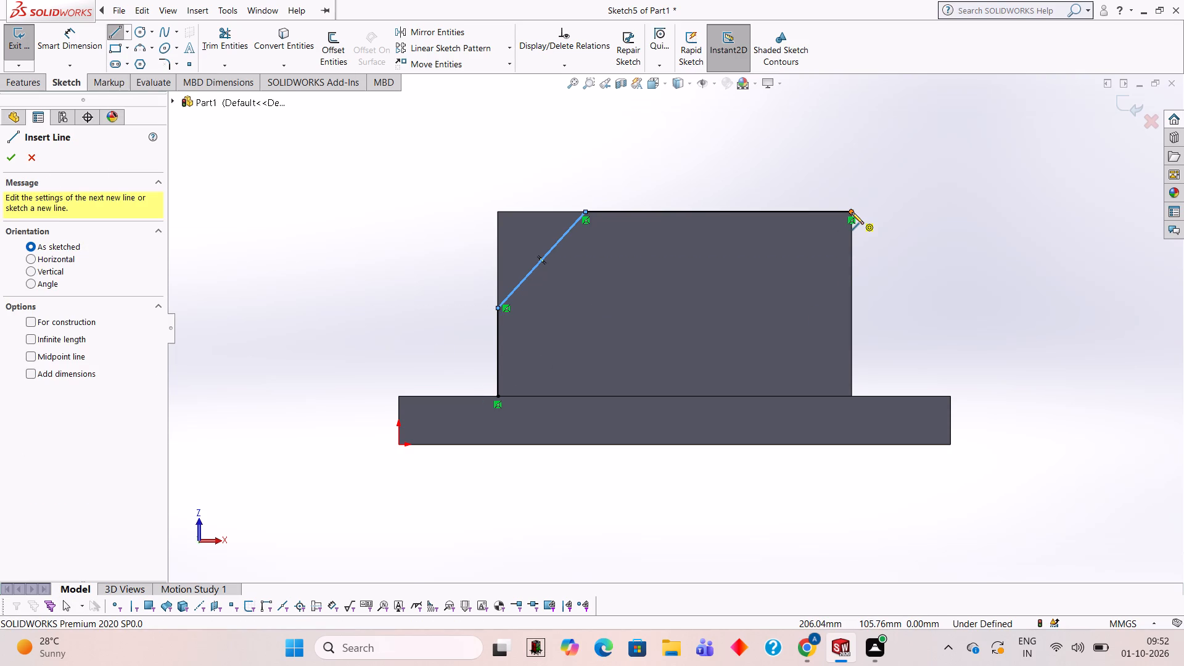
pyautogui.click(498, 210)
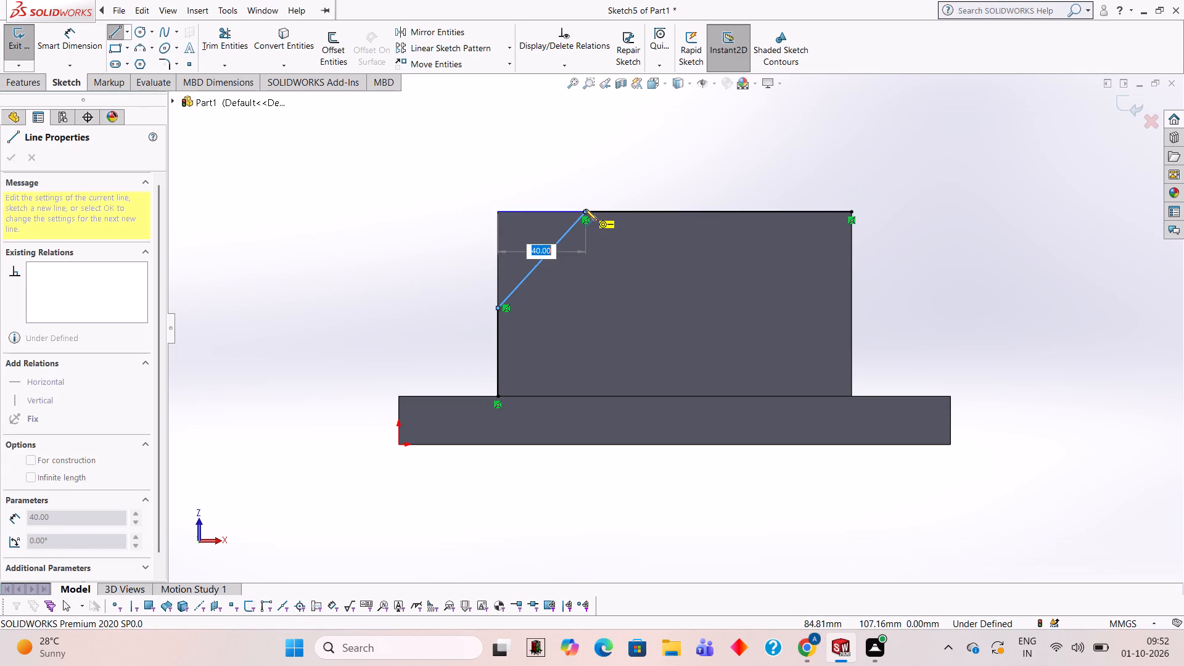
pyautogui.click(585, 209)
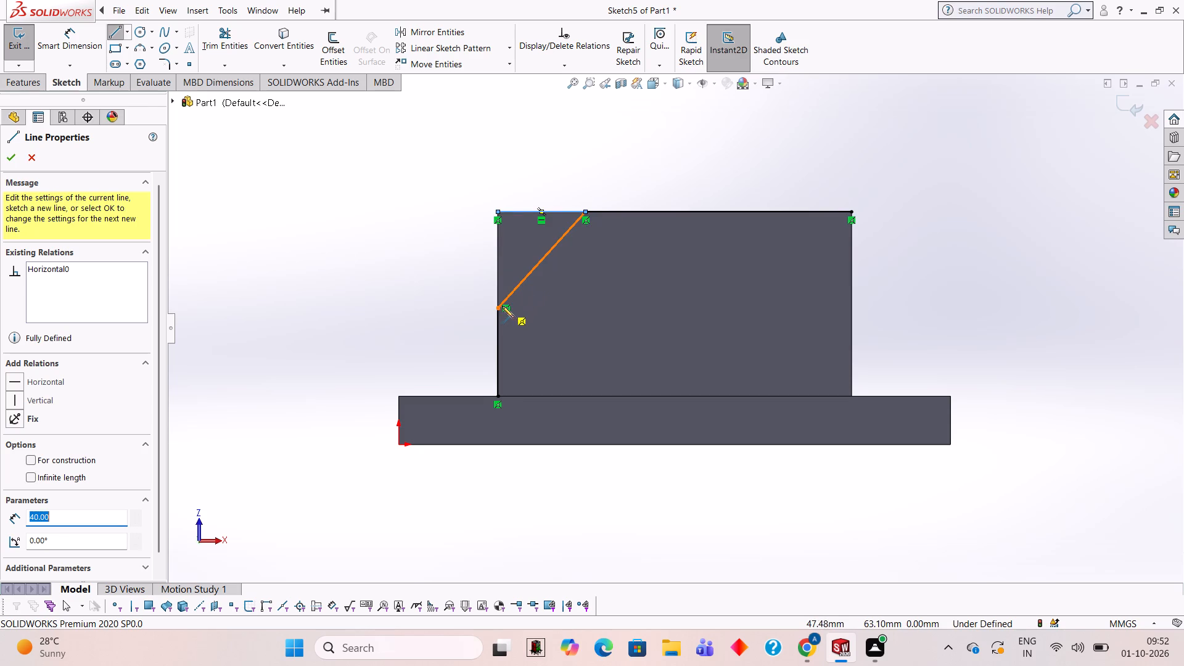
pyautogui.click(496, 307)
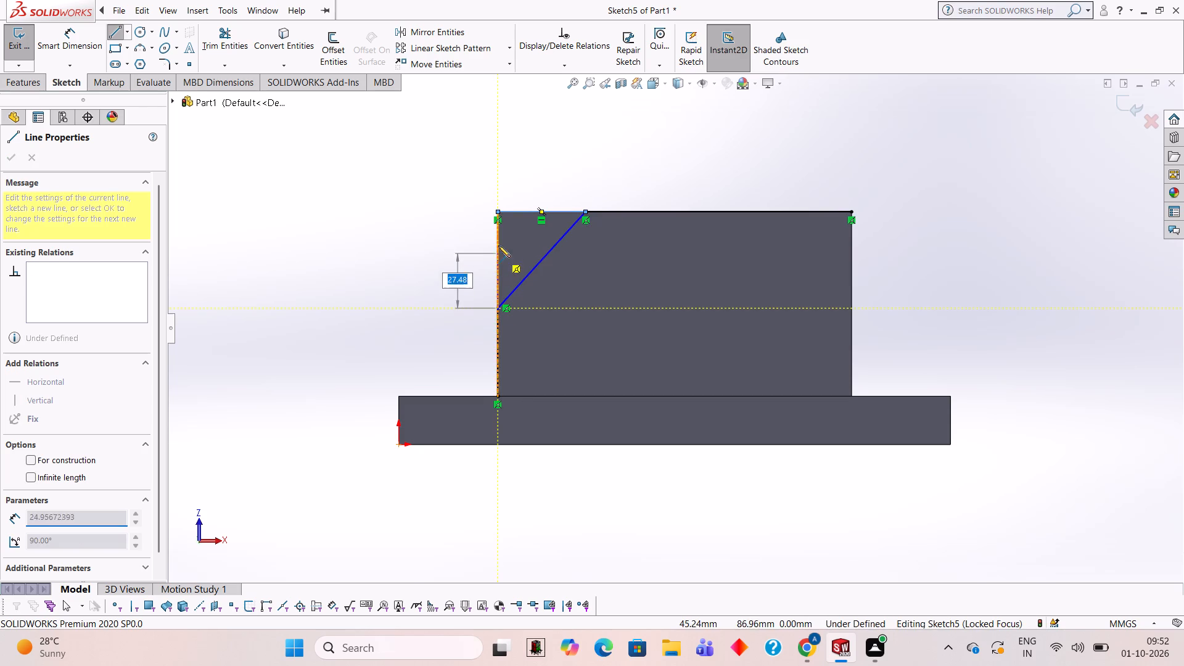
pyautogui.click(495, 208)
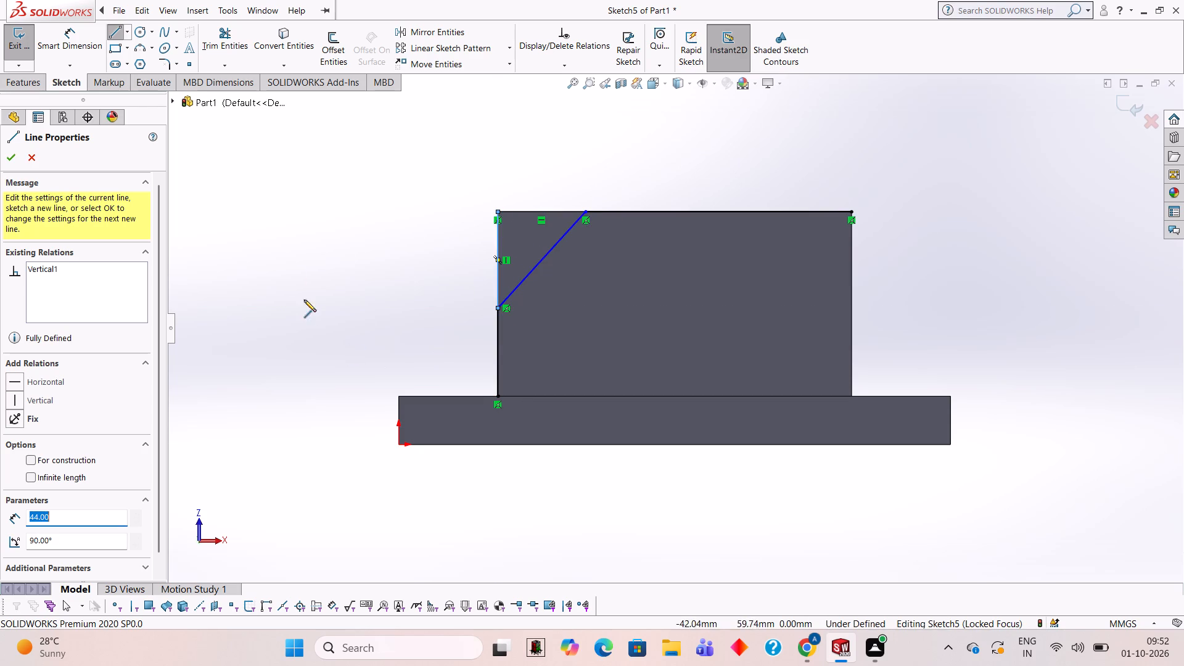
# Trim away the 40 mm vertical line below the slope and the 121 mm line along the top edge.
pyautogui.click(215, 47)
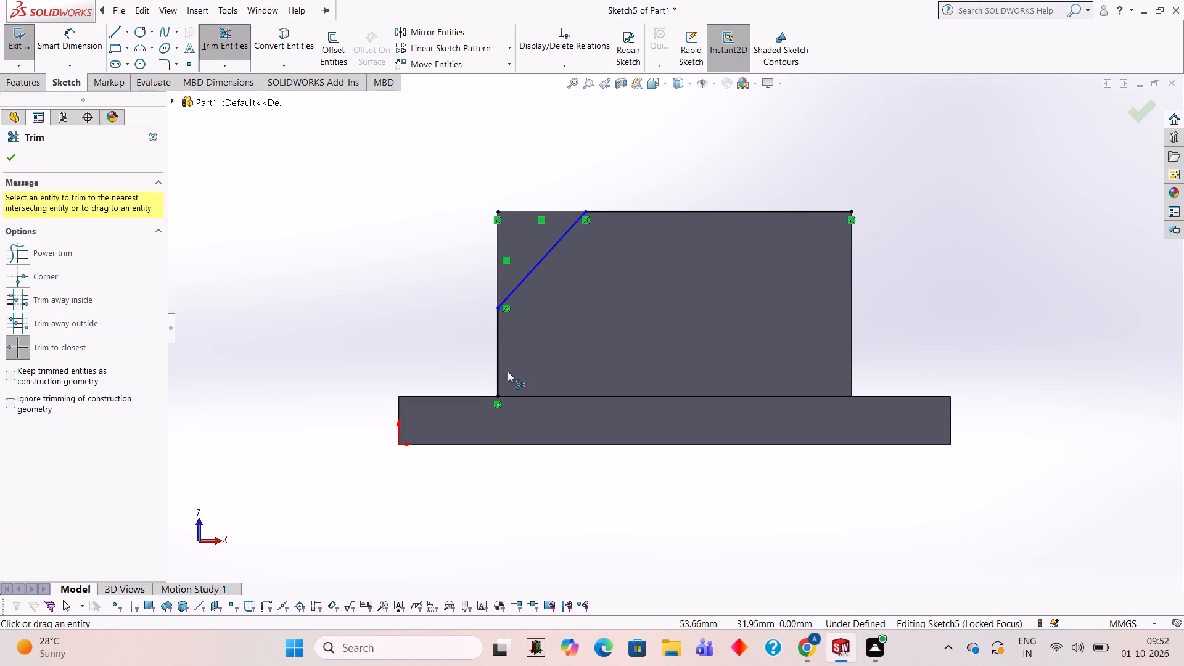
pyautogui.click(499, 357)
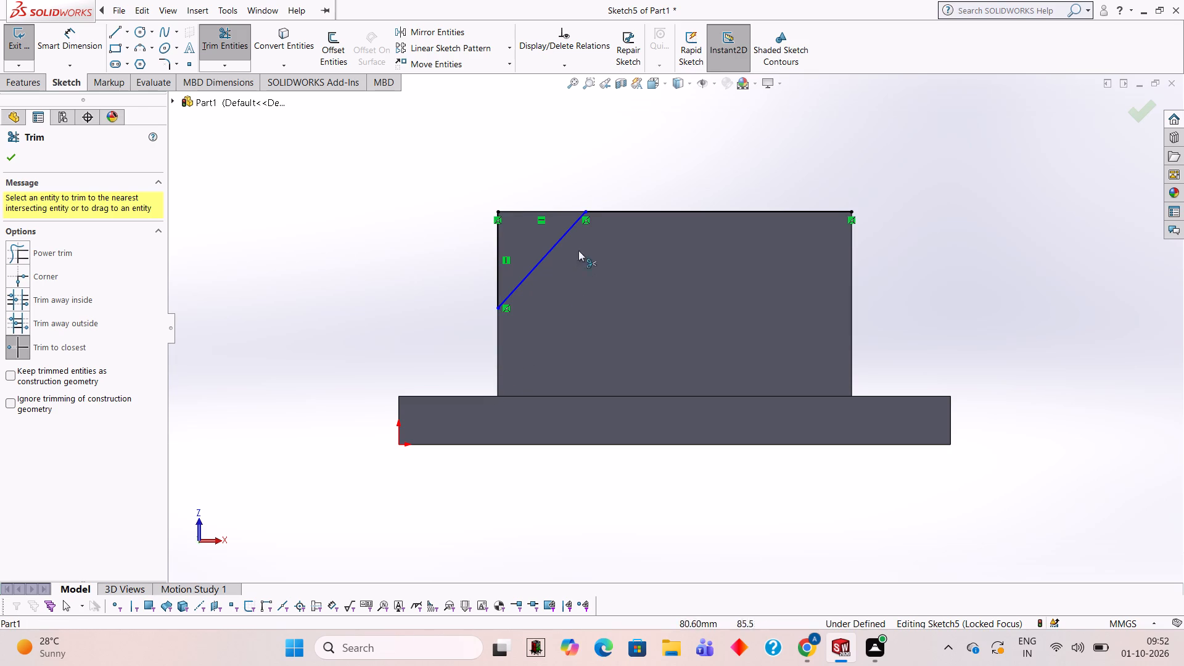
pyautogui.click(618, 210)
# Cut-extrude the triangular corner profile through the block with a blind depth of 116 mm.
pyautogui.moveTo(645, 192); pyautogui.dragTo(679, 323, button='middle')
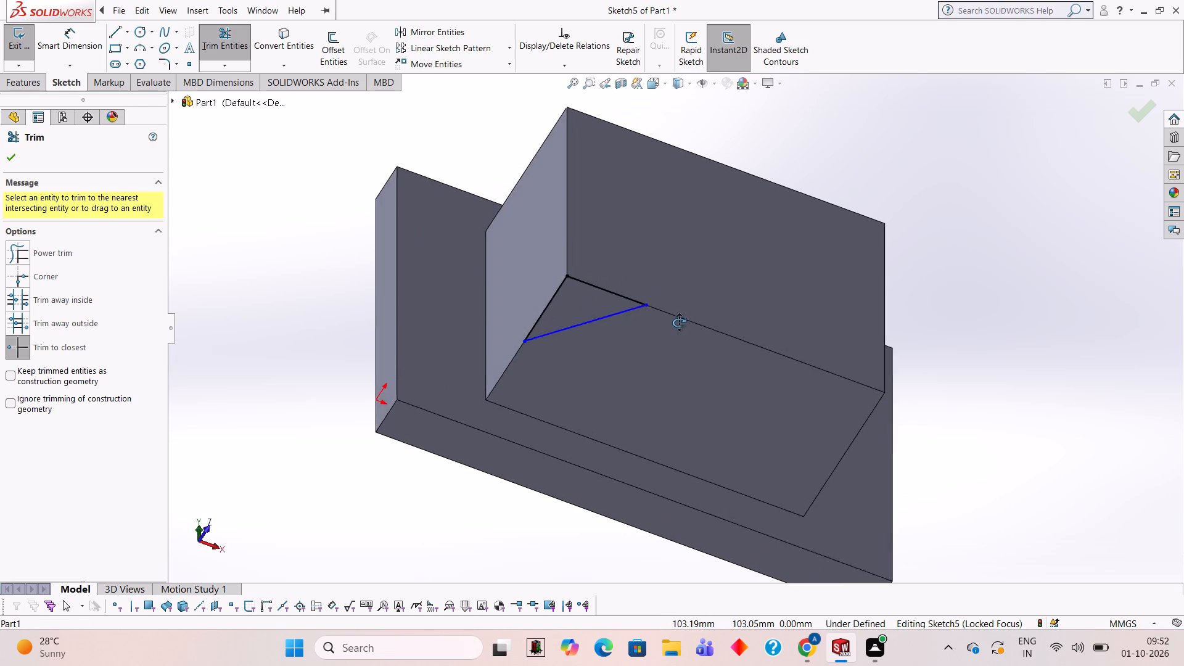
pyautogui.moveTo(679, 323); pyautogui.dragTo(661, 380, button='middle')
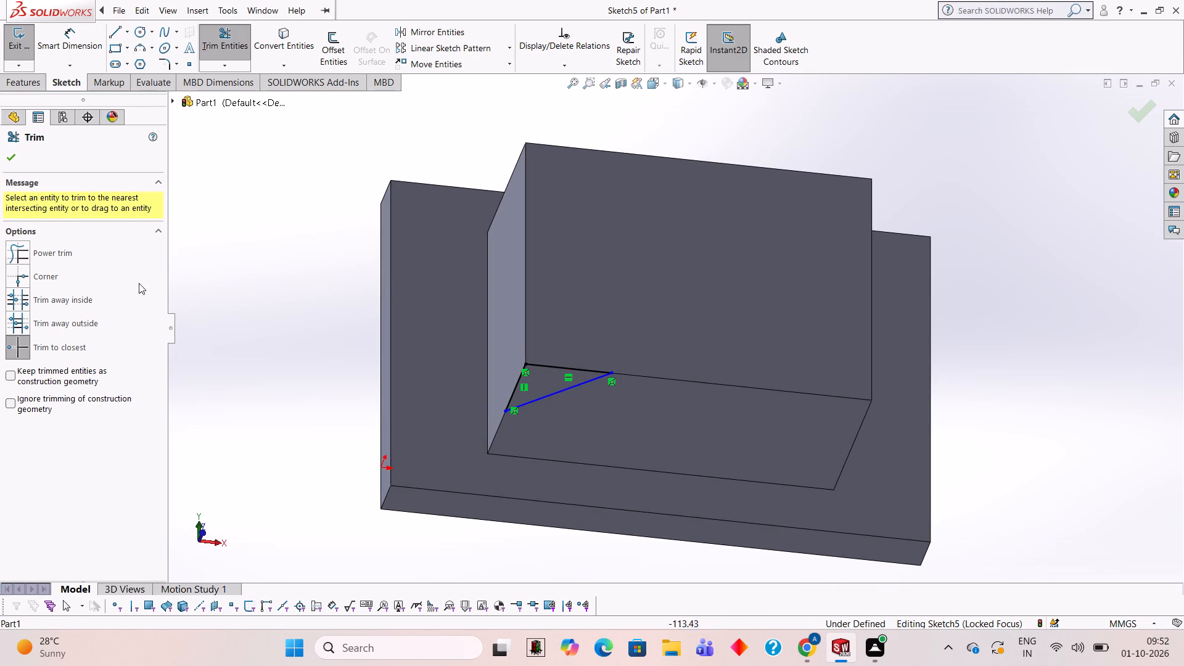
pyautogui.click(32, 91)
pyautogui.click(206, 61)
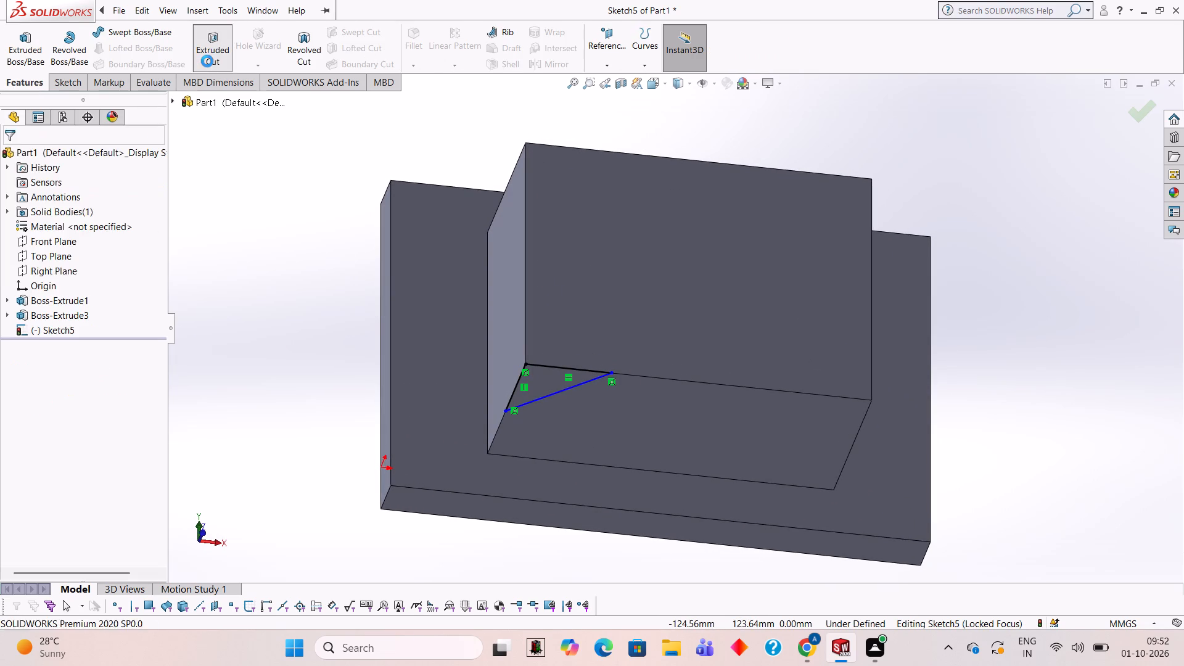
pyautogui.write('116')
pyautogui.press('Return')
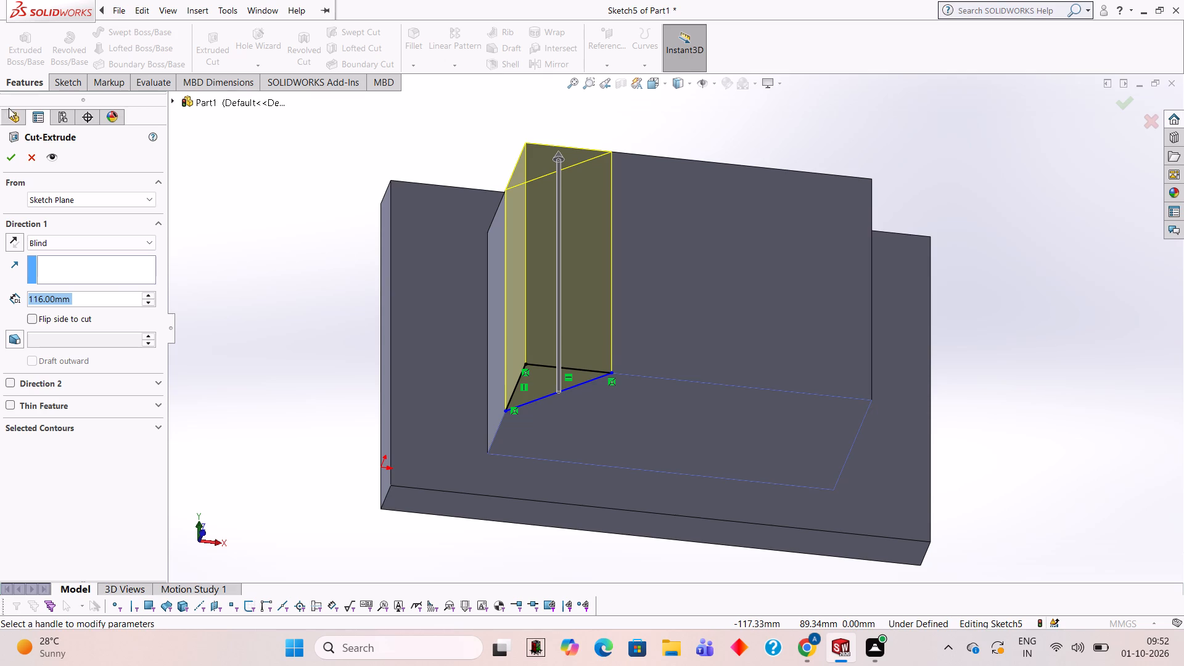
pyautogui.click(10, 165)
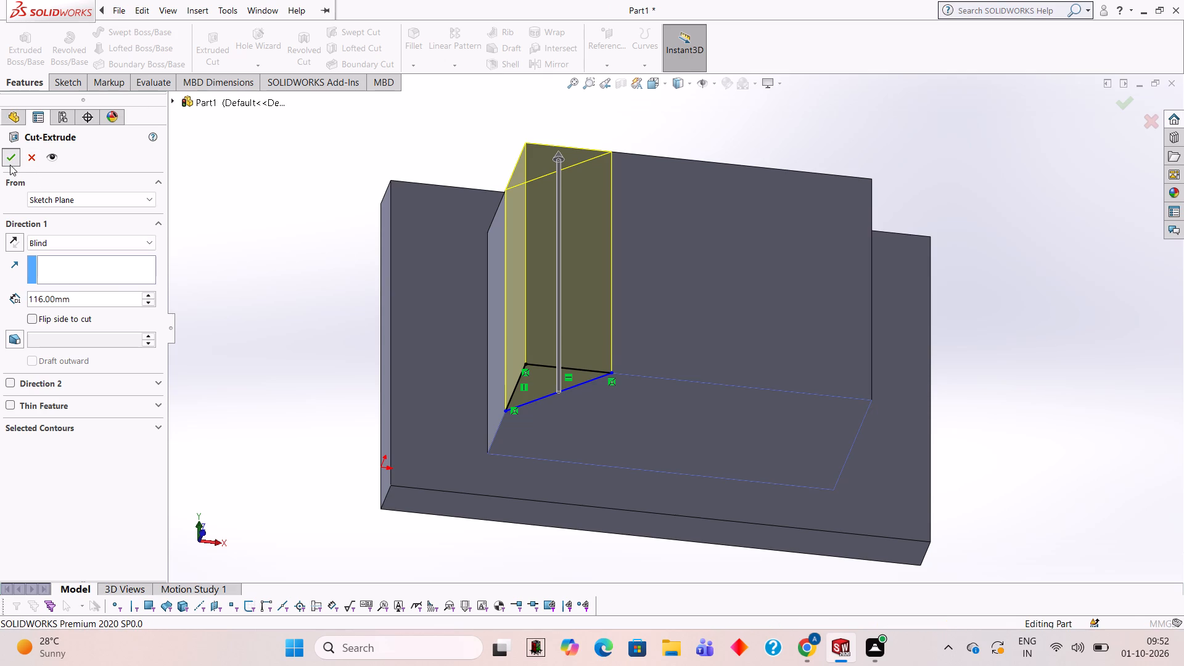
pyautogui.click(234, 232)
# Start a new sketch on the block's sloped cut face.
pyautogui.scroll(-1, 639, 347)
pyautogui.moveTo(639, 347); pyautogui.dragTo(609, 293, button='middle')
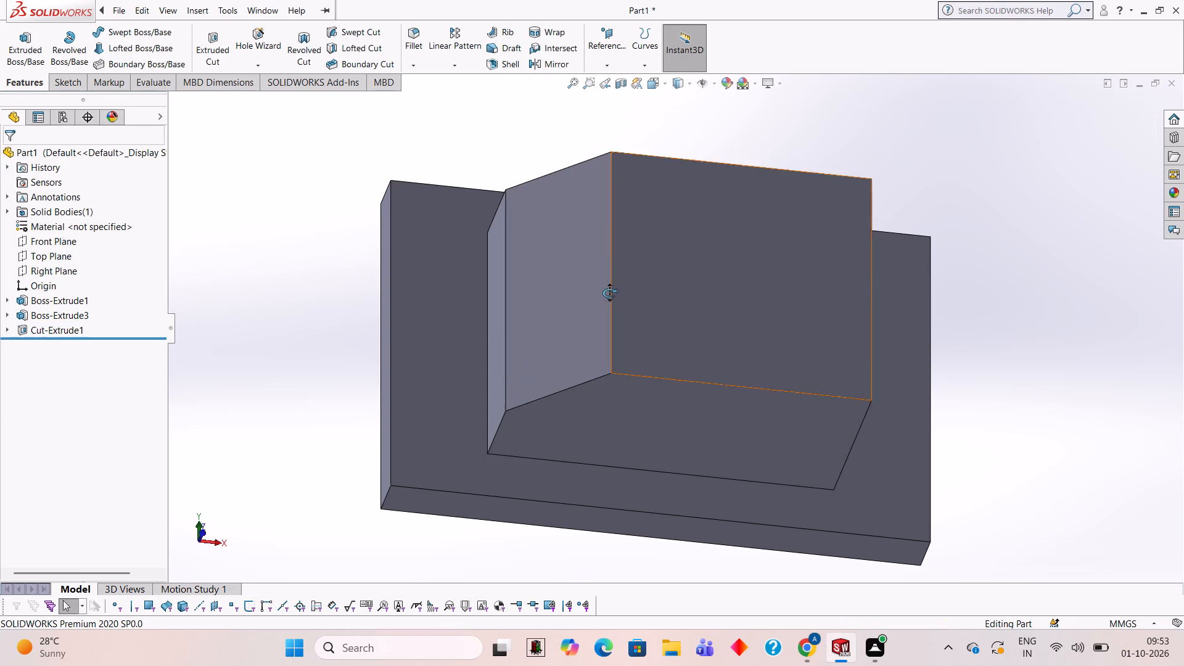
pyautogui.moveTo(609, 293); pyautogui.dragTo(634, 236, button='middle')
pyautogui.scroll(2, 619, 277)
pyautogui.moveTo(635, 291); pyautogui.dragTo(614, 250, button='middle')
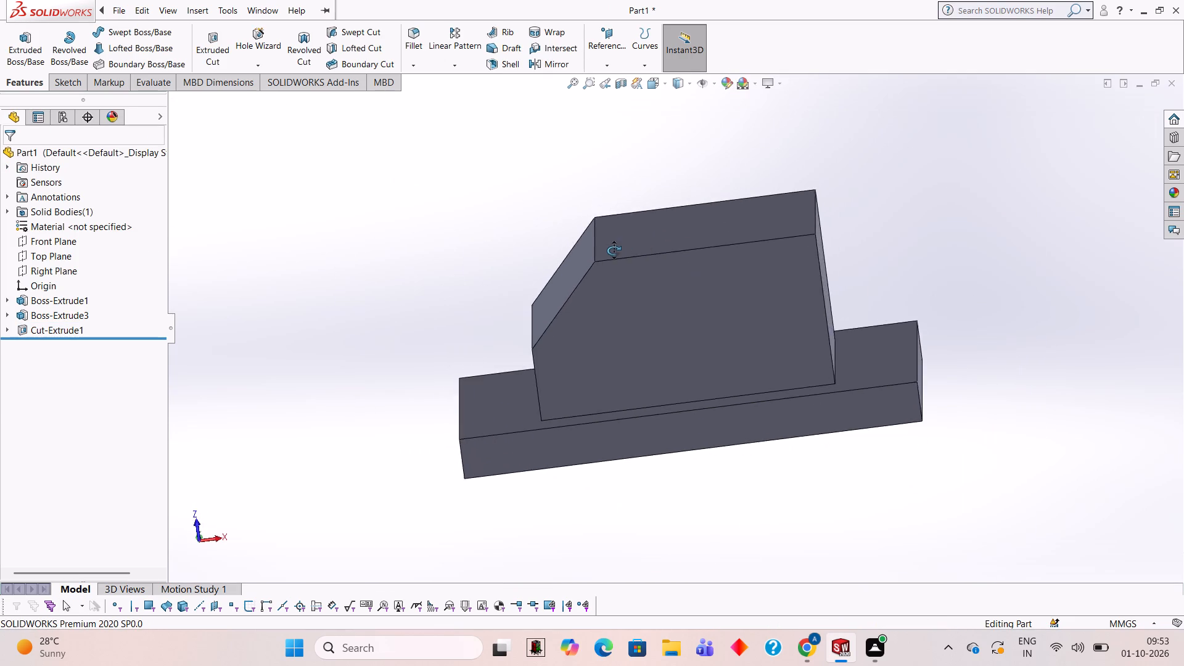
pyautogui.moveTo(614, 250); pyautogui.dragTo(618, 256, button='middle')
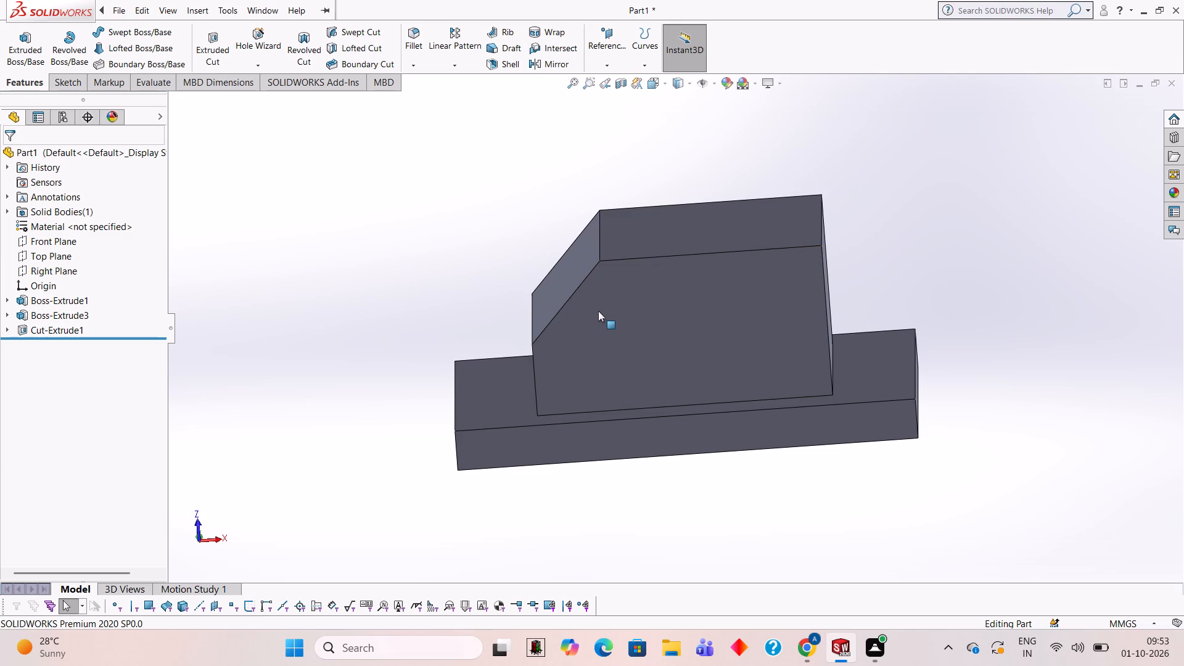
pyautogui.moveTo(686, 226); pyautogui.dragTo(693, 239, button='middle')
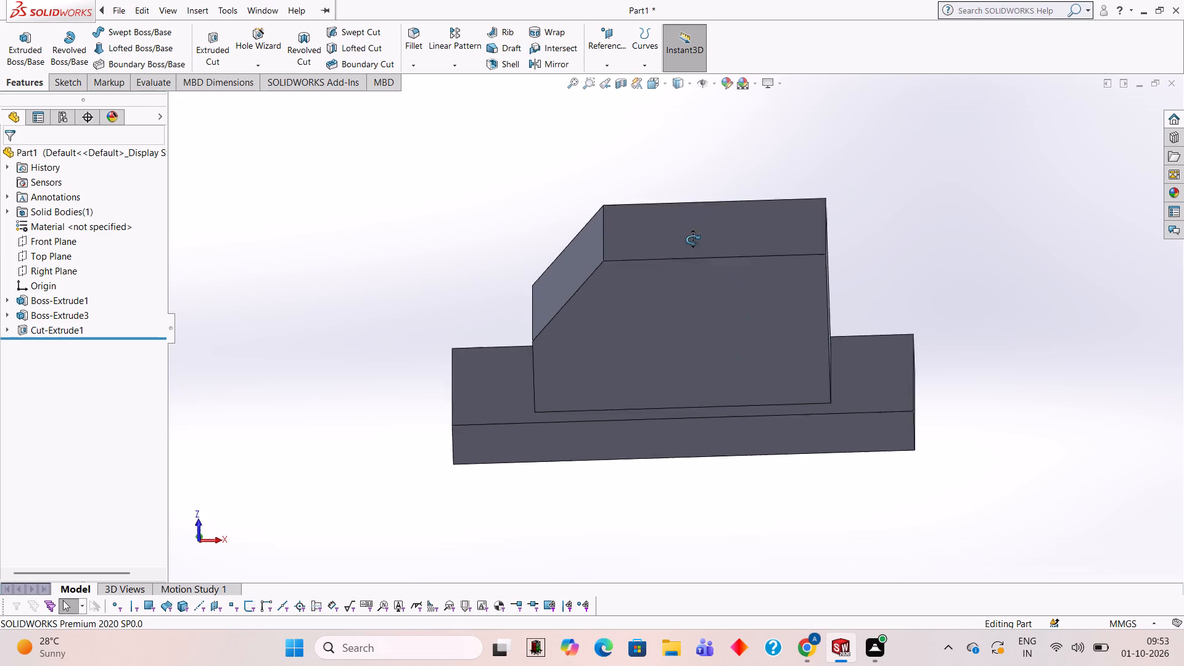
pyautogui.moveTo(693, 239); pyautogui.dragTo(725, 415, button='middle')
pyautogui.click(616, 282)
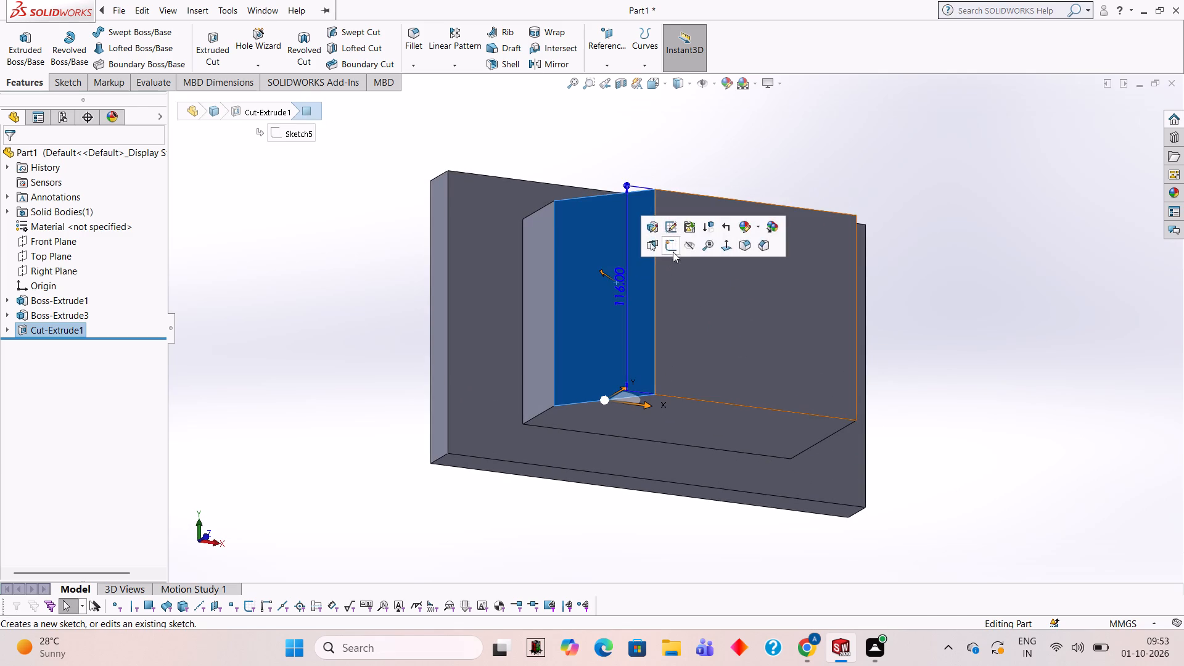
pyautogui.click(675, 248)
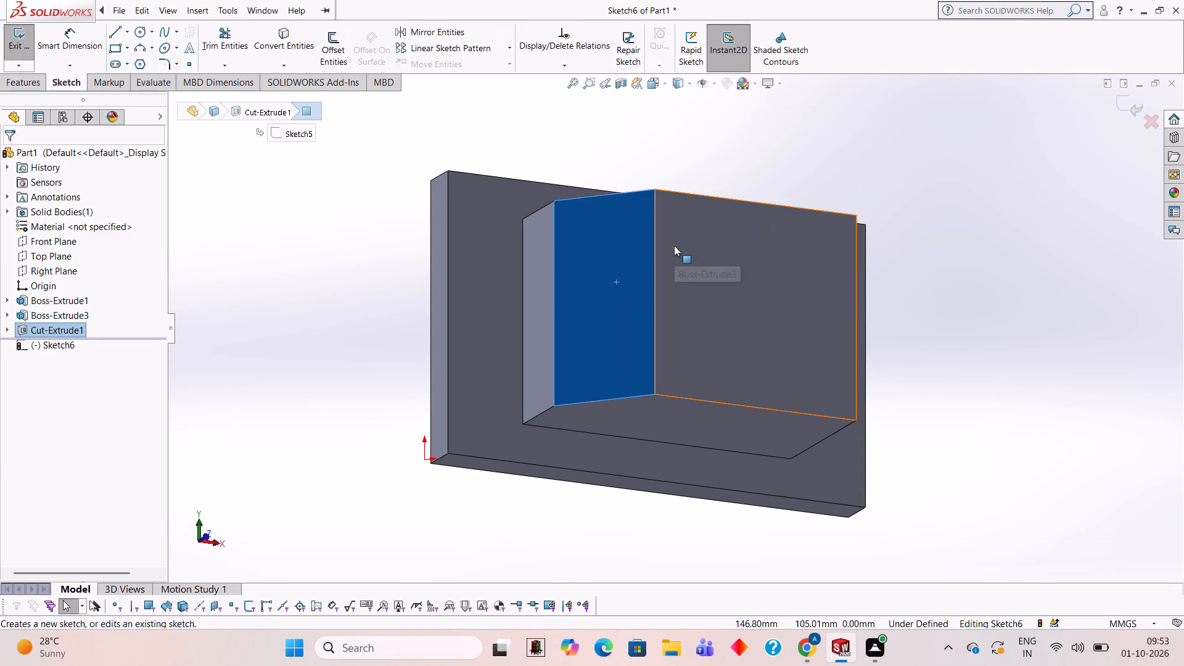
# Sketch a corner rectangle about 31 mm wide and 74 mm tall inside the sloped face.
pyautogui.hotkey('ctrl', '8')
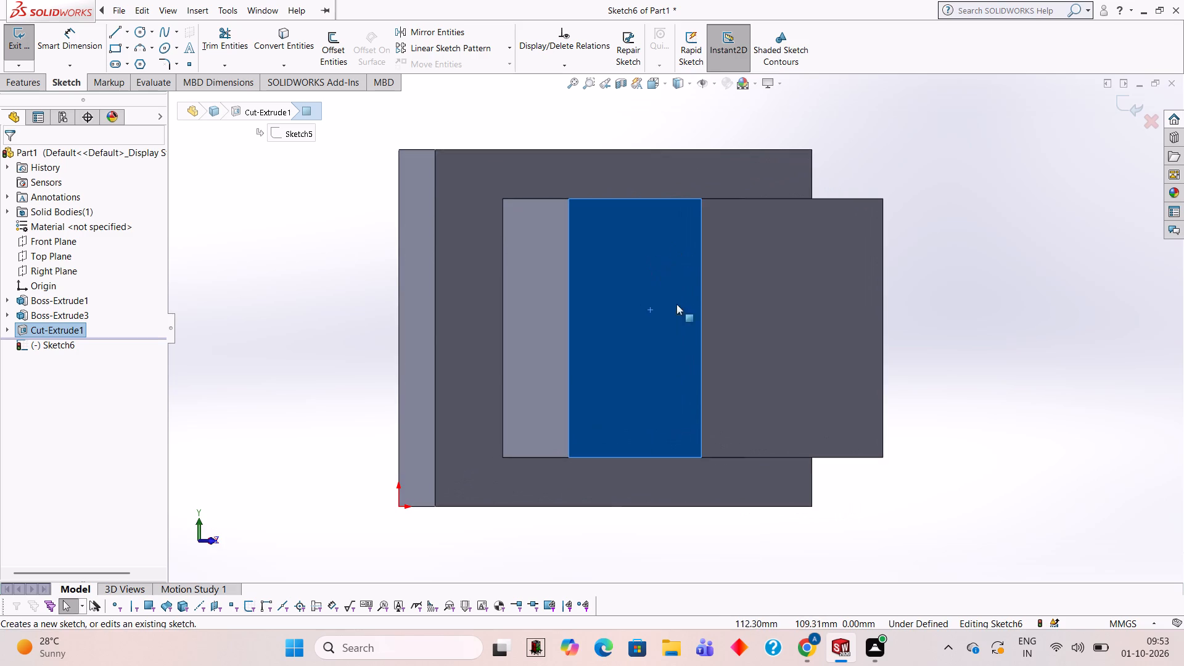
pyautogui.click(120, 52)
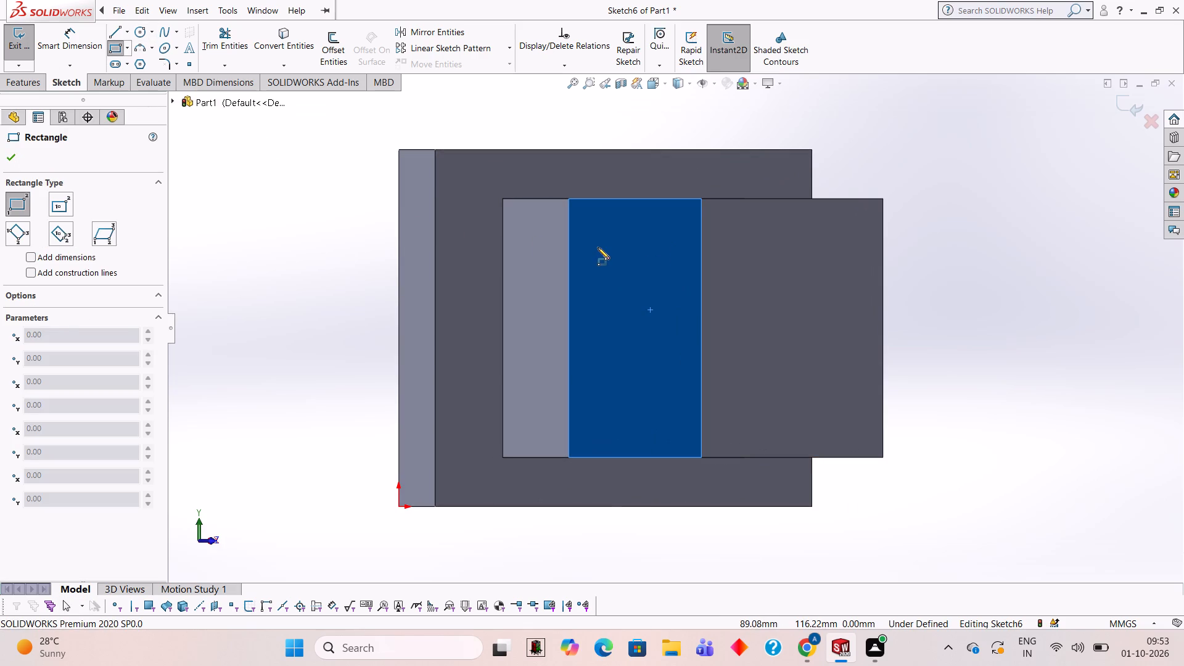
pyautogui.click(599, 244)
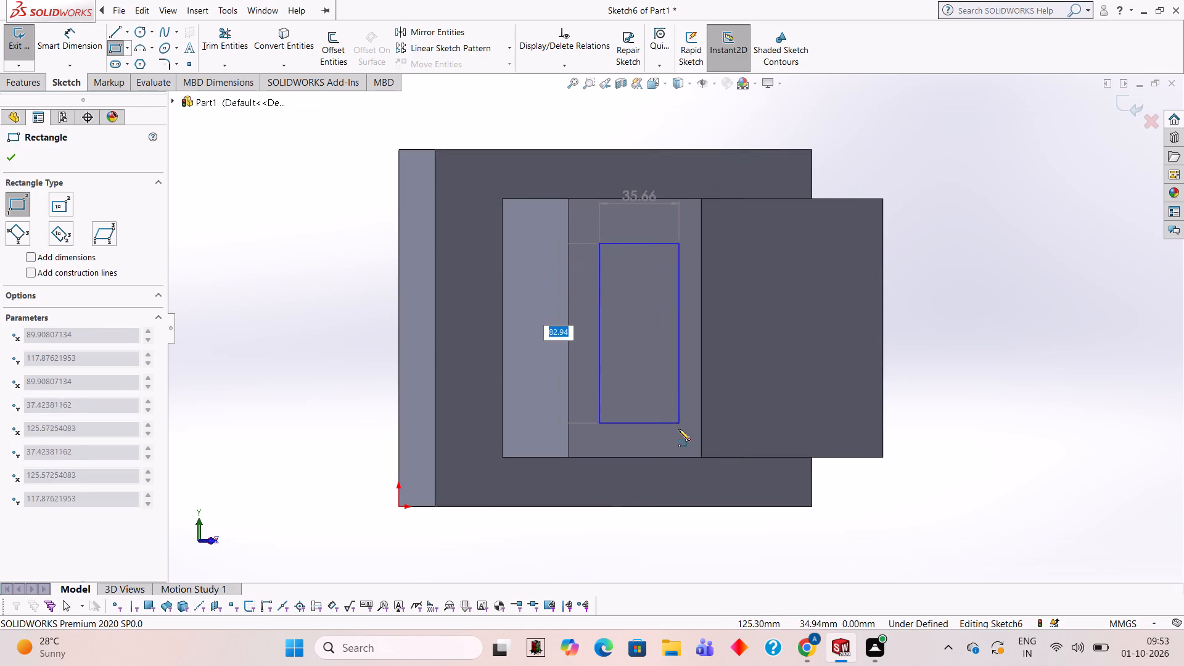
pyautogui.click(668, 409)
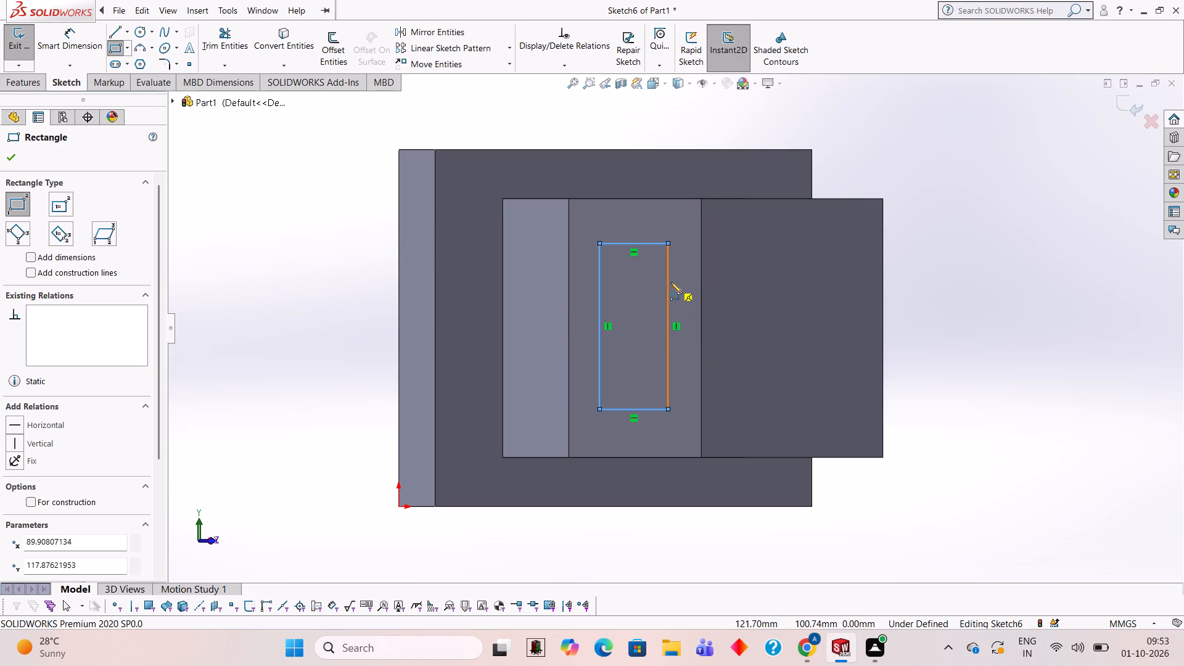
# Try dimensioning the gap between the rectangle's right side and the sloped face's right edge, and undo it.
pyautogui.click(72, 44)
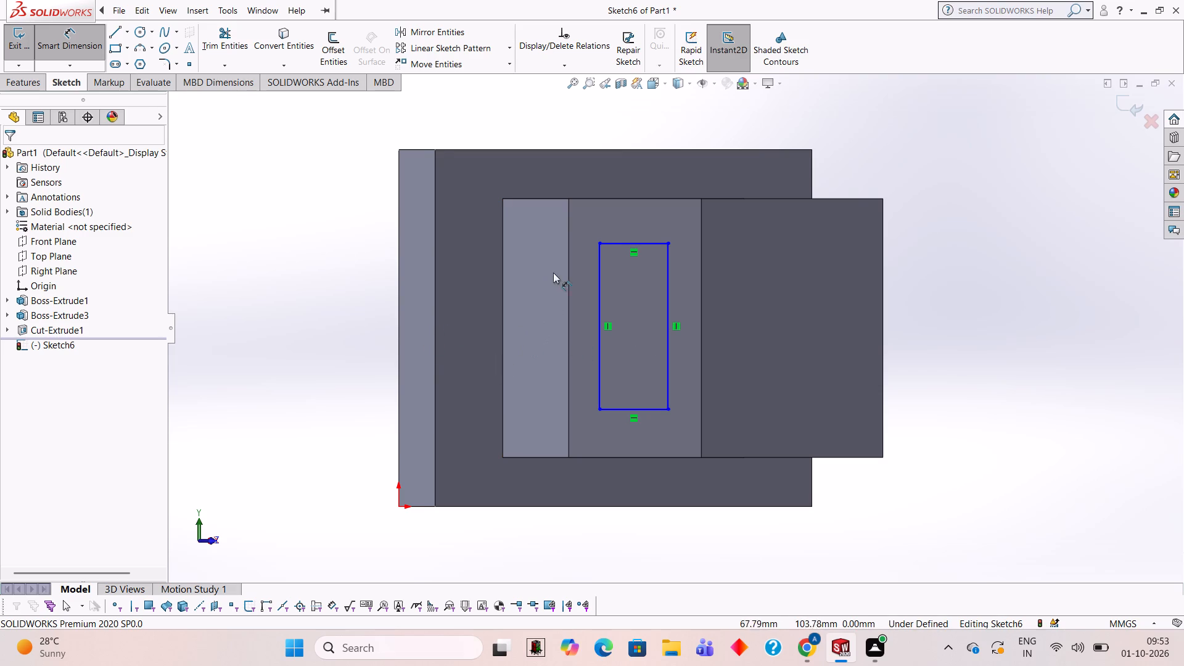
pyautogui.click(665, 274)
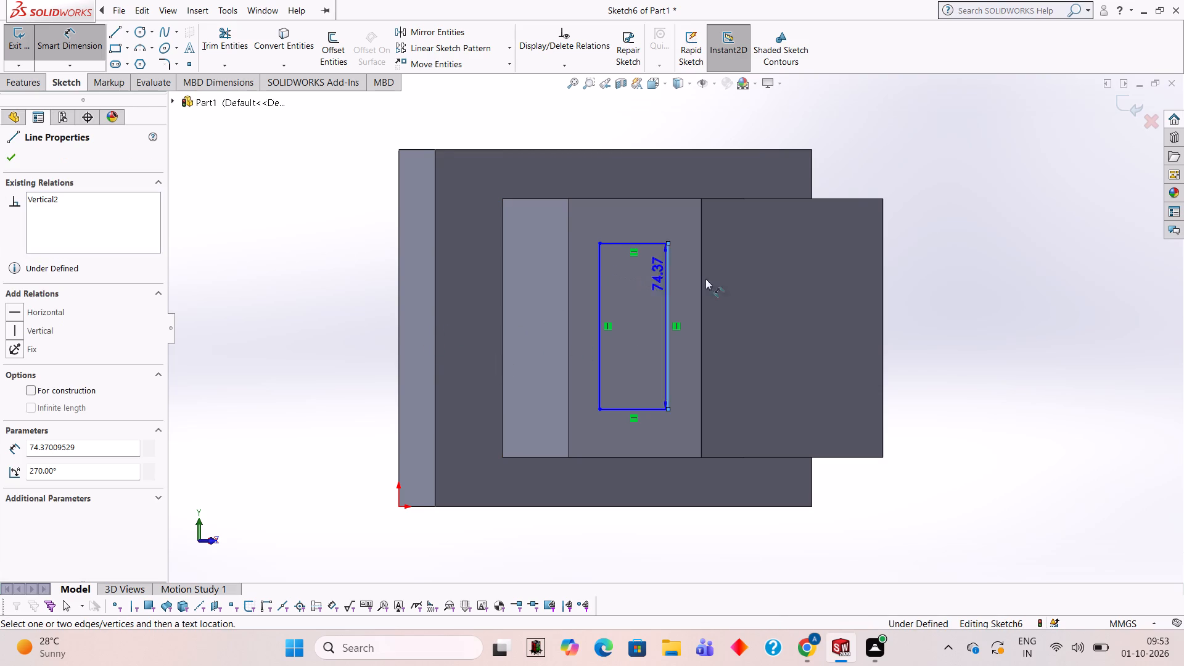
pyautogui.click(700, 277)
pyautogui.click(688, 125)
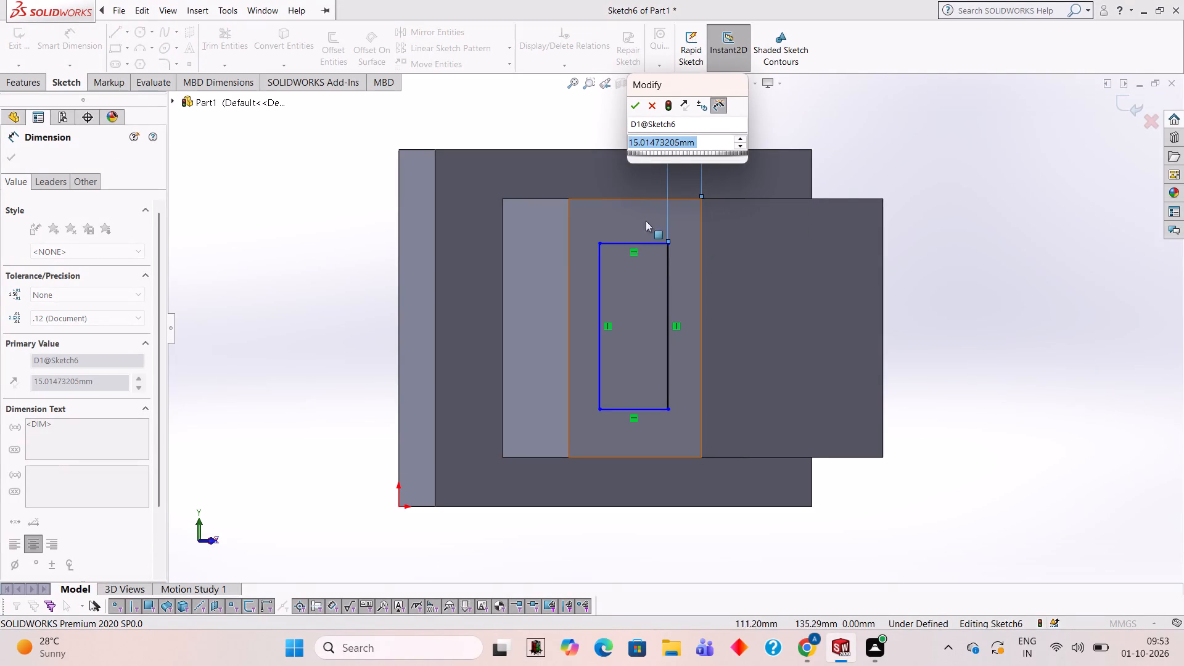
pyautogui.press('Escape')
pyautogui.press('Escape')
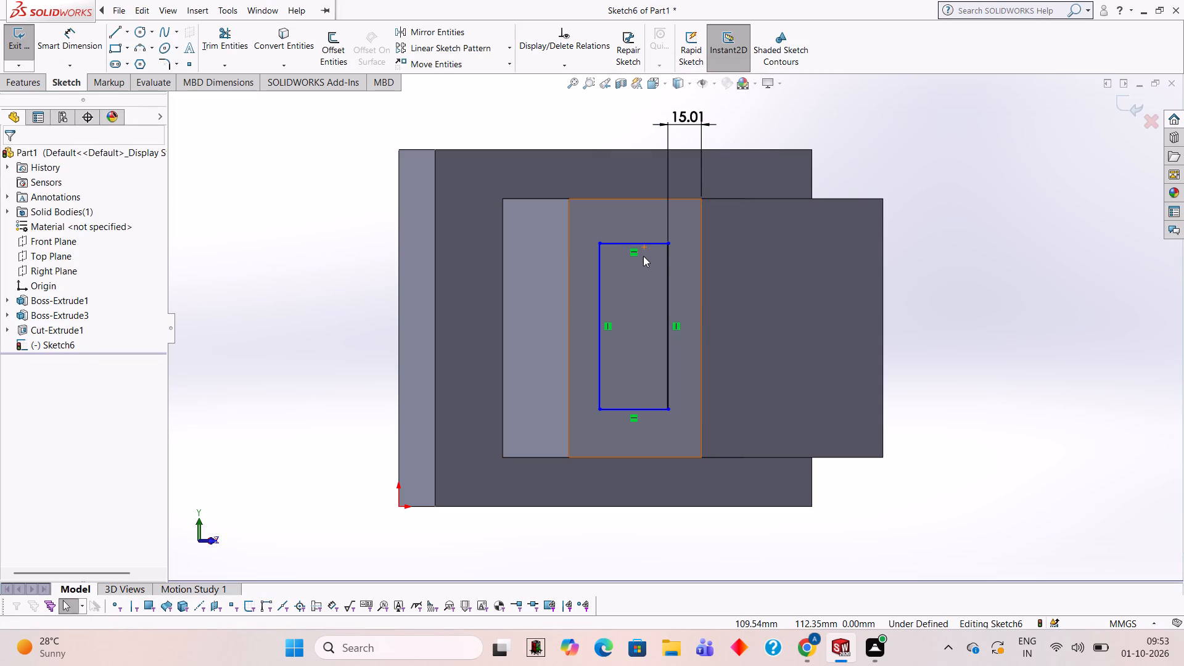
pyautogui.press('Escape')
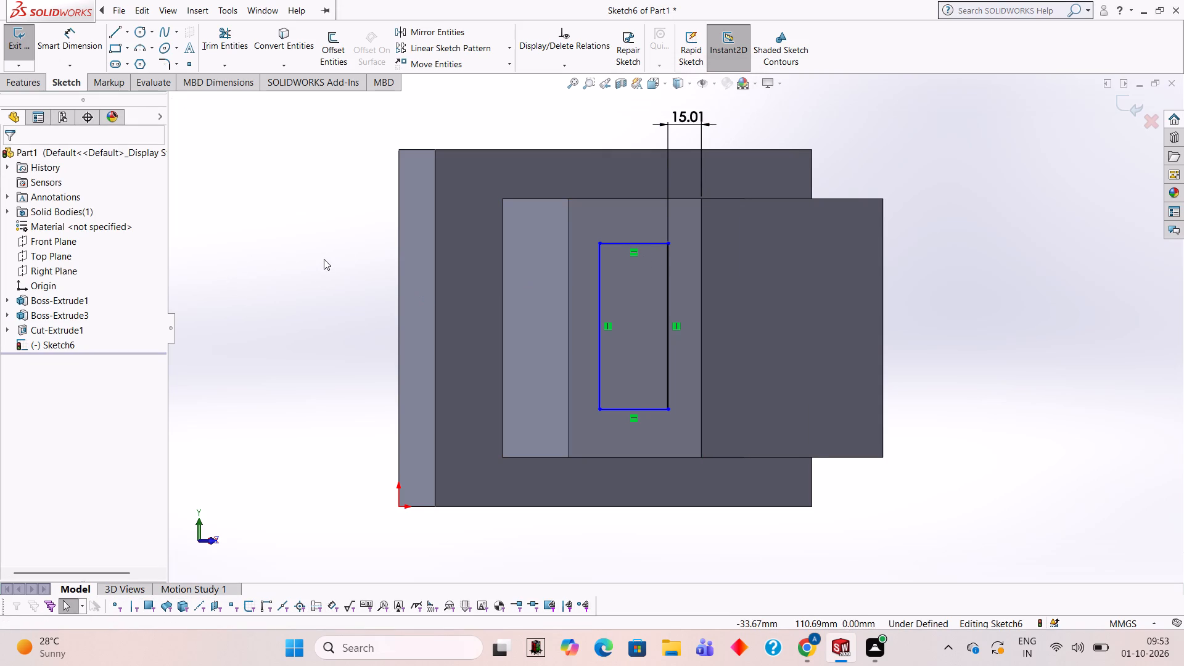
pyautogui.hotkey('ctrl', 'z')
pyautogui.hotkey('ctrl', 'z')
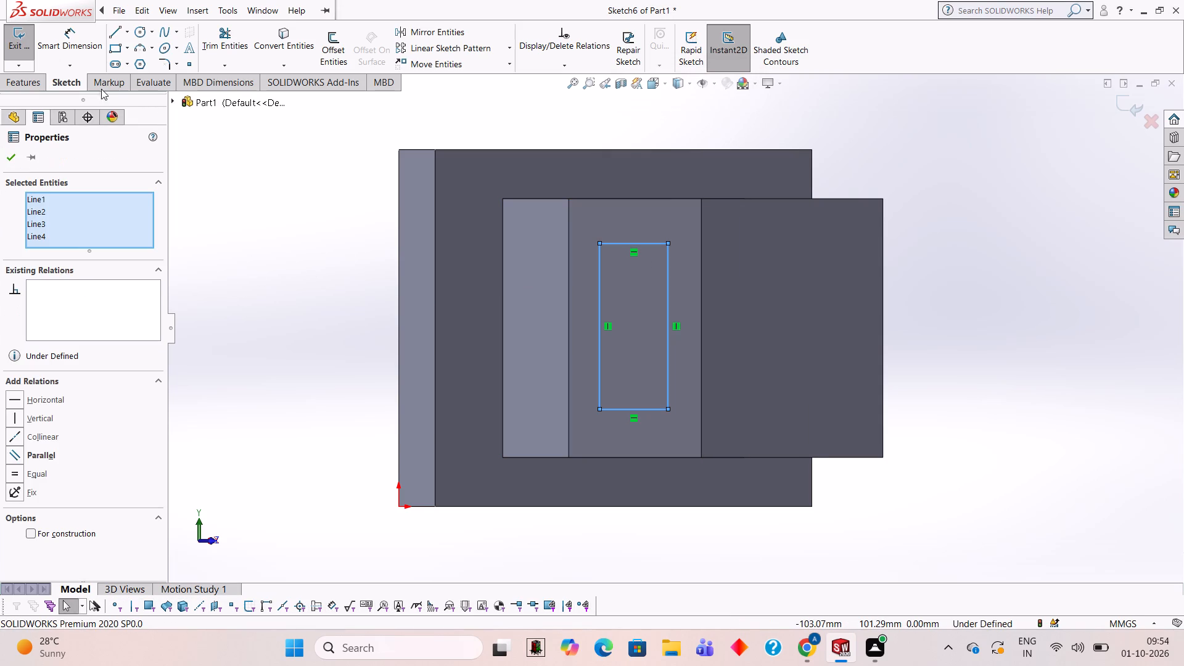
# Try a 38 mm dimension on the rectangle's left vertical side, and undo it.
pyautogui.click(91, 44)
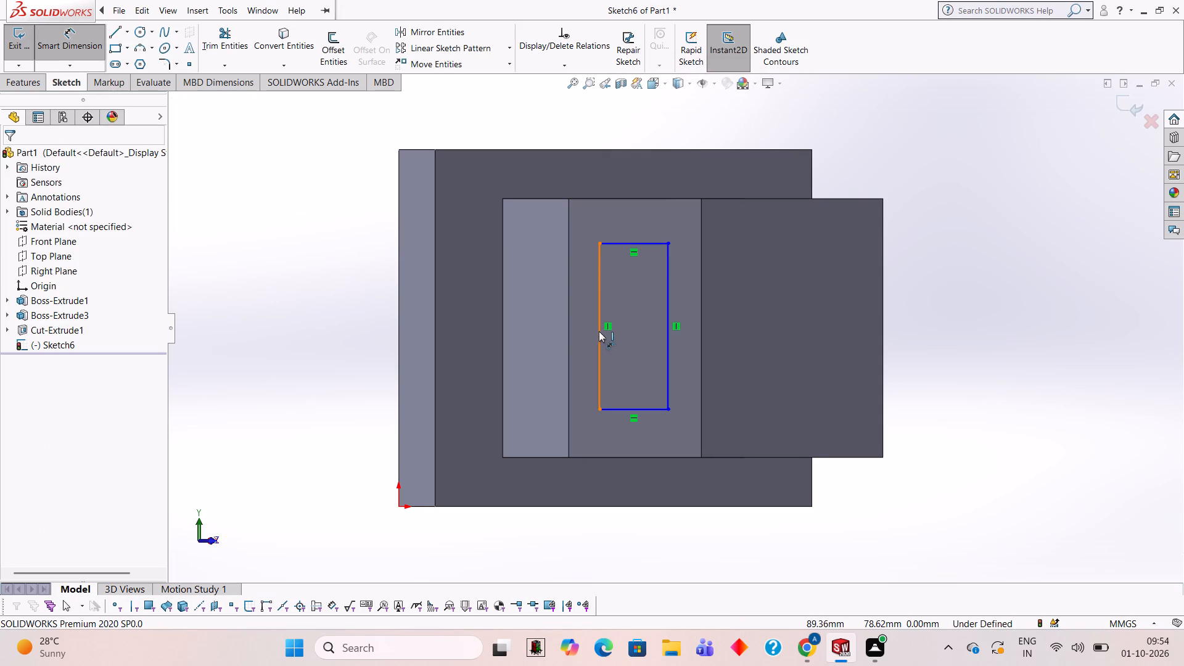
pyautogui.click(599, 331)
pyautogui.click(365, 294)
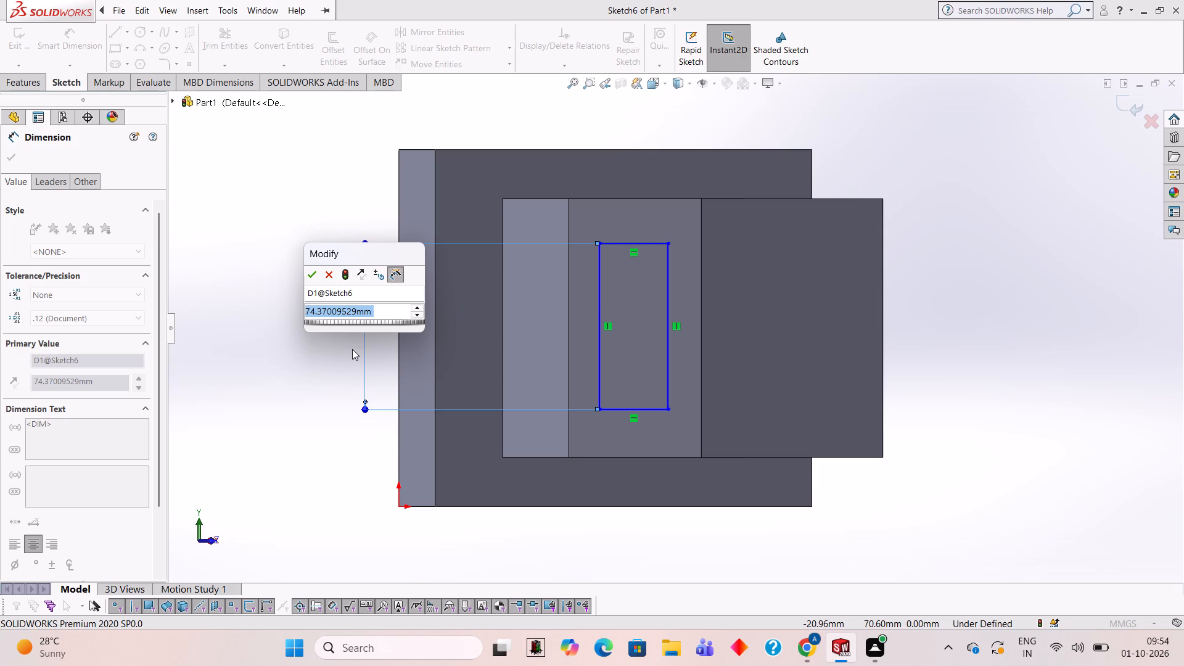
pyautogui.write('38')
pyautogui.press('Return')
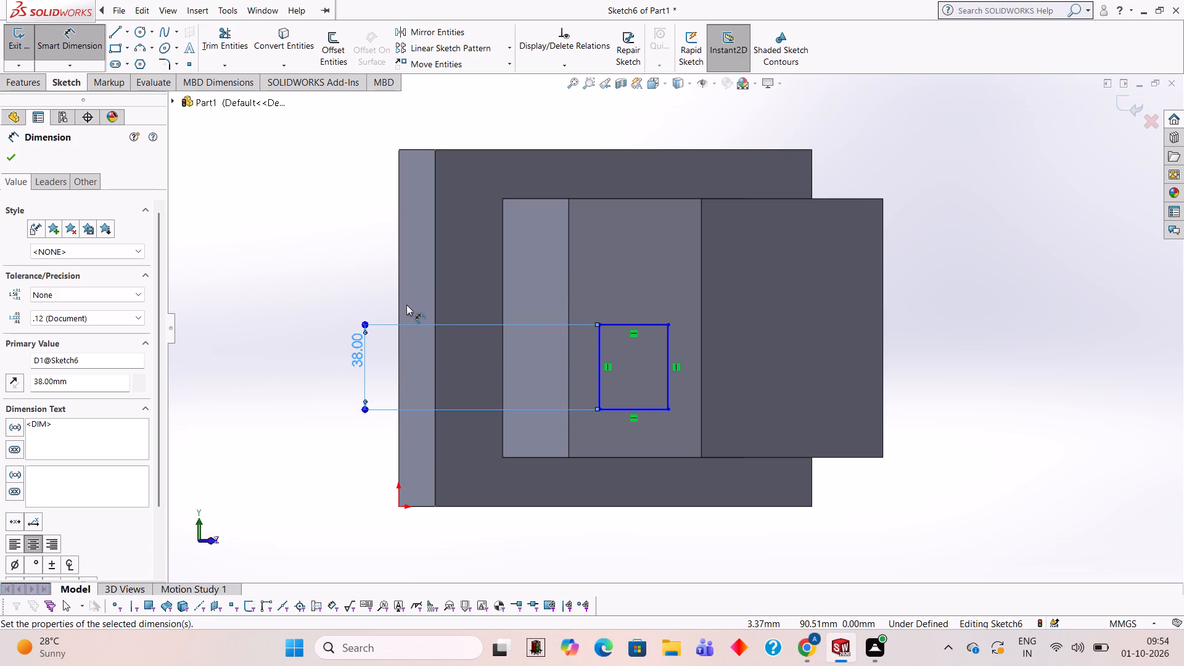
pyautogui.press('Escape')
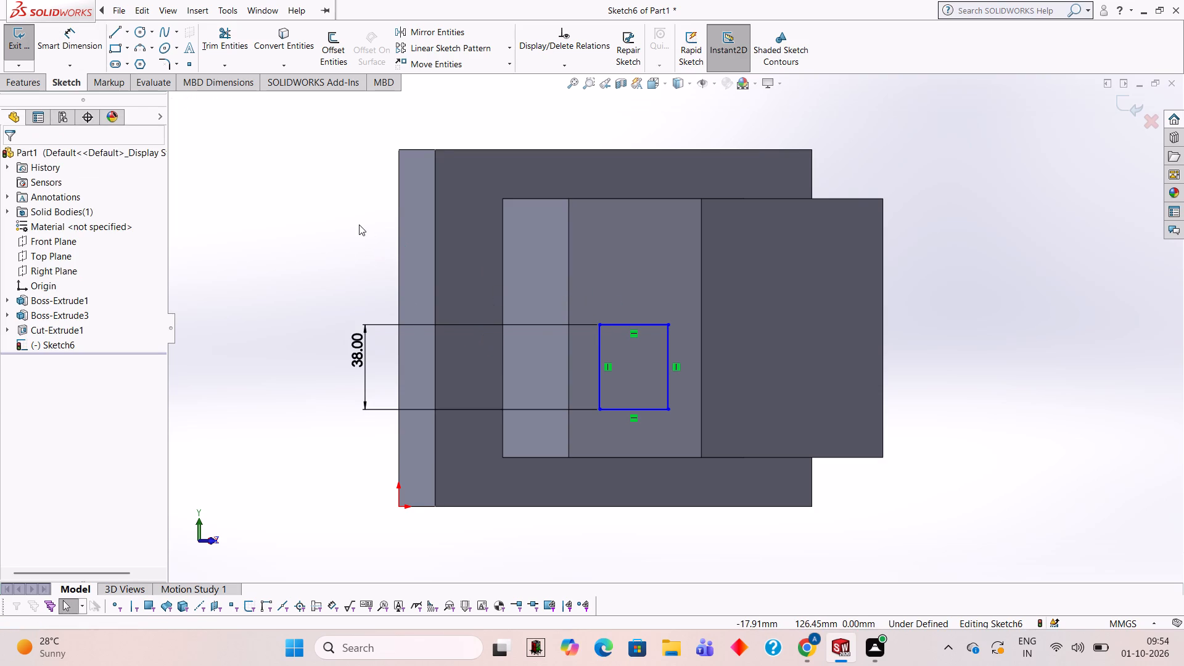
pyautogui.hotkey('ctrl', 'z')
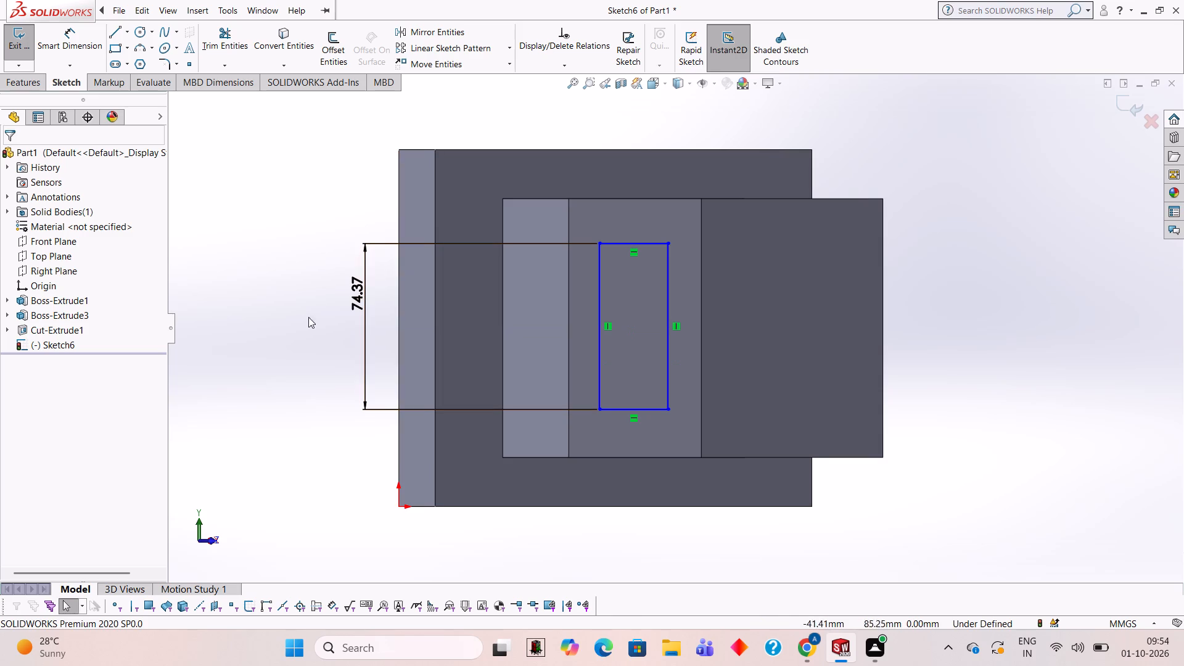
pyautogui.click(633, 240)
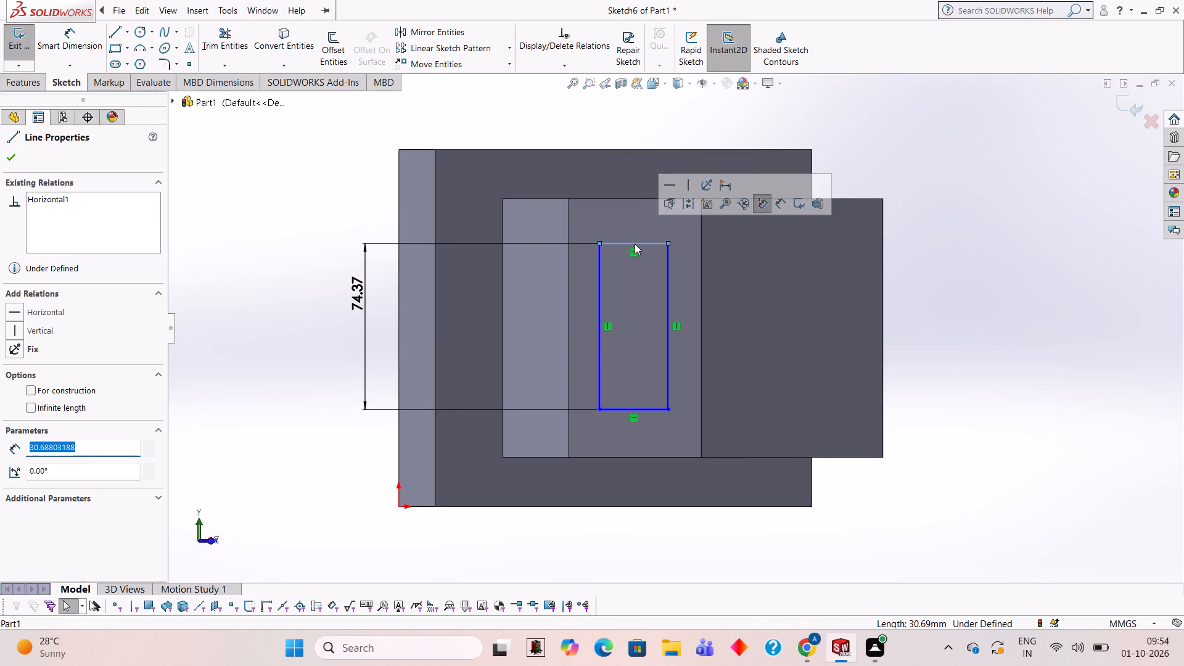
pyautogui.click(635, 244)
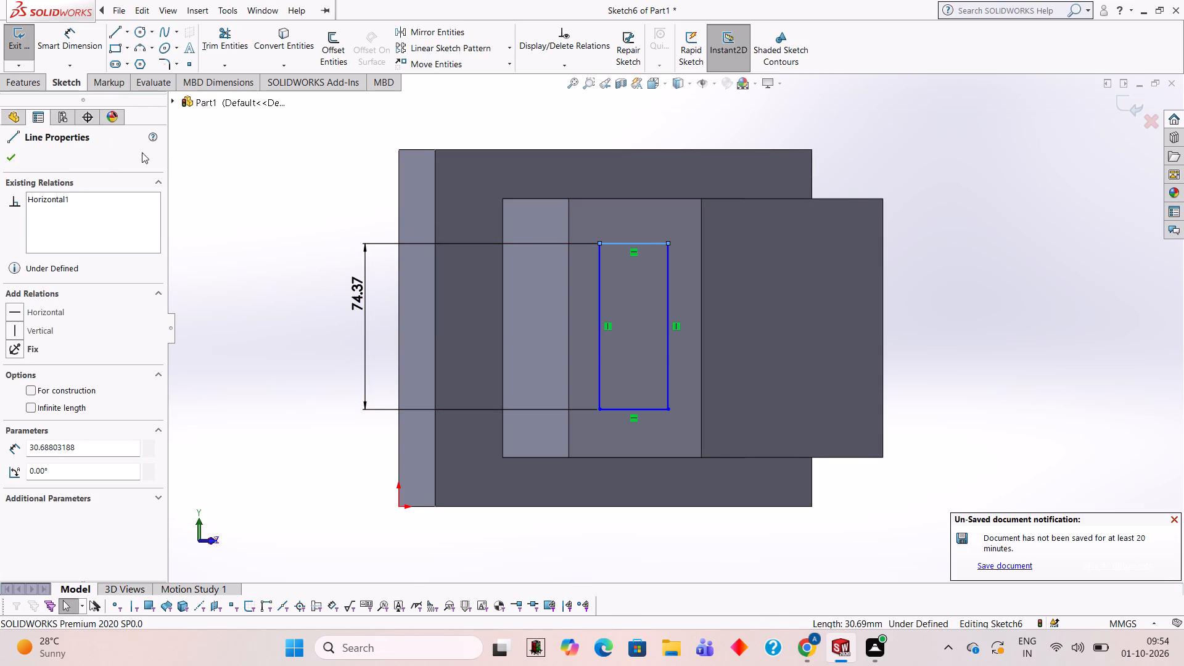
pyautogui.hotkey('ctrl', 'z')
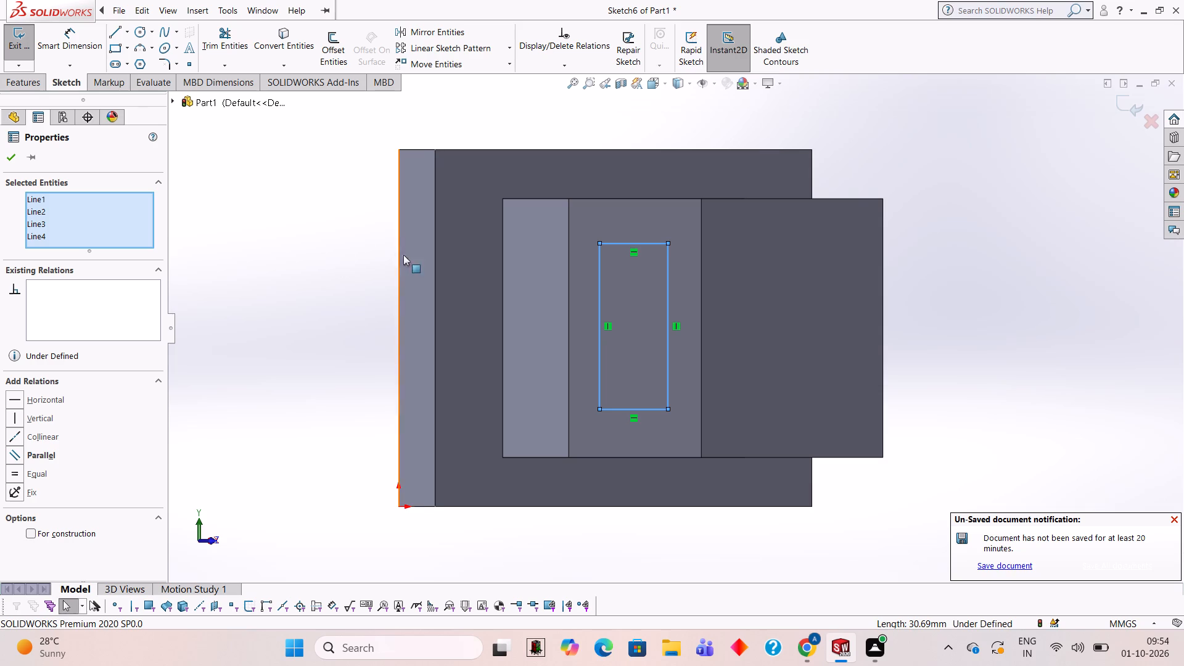
# Dimension the rectangle's top horizontal side to 38 mm.
pyautogui.click(87, 38)
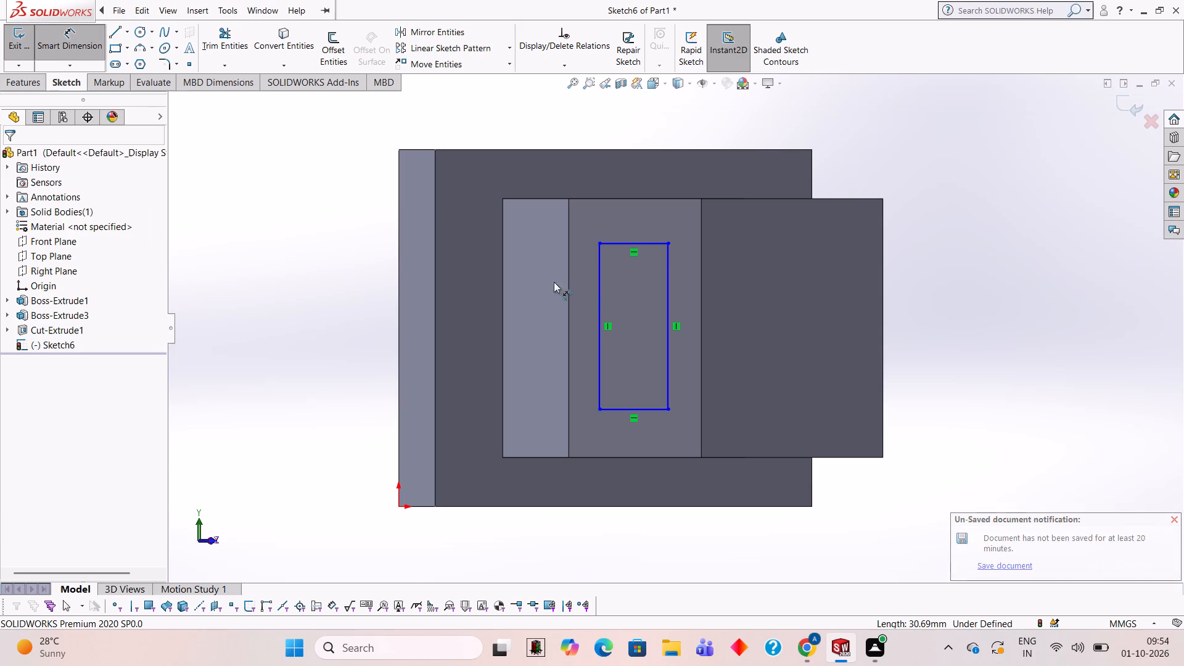
pyautogui.click(636, 244)
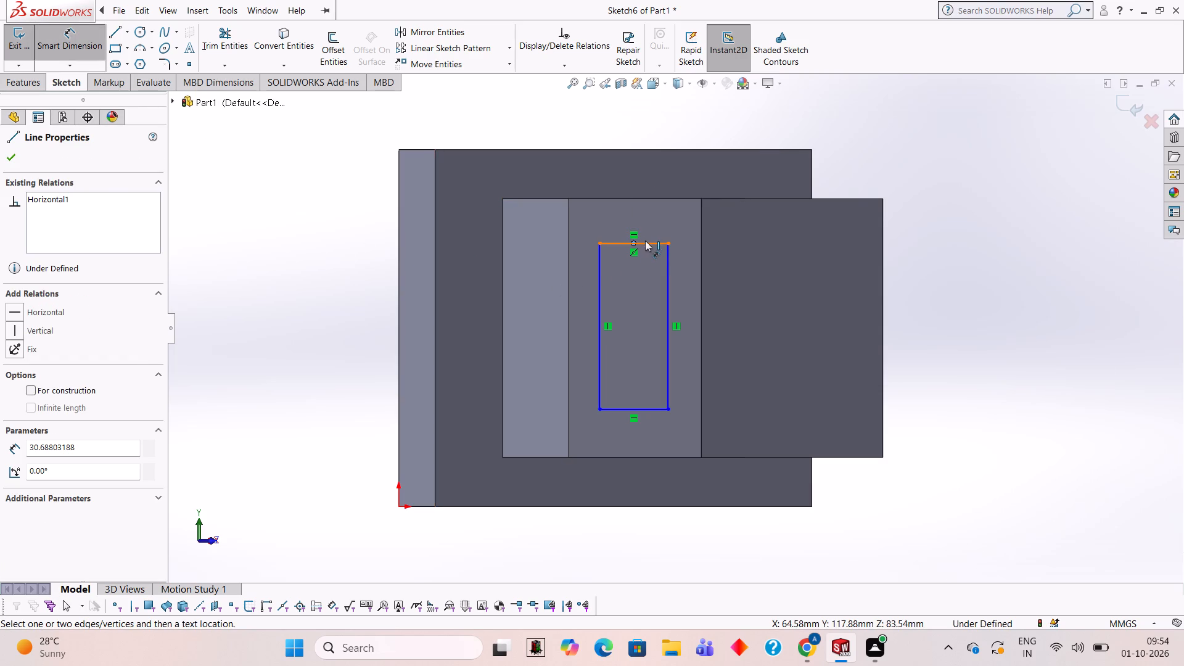
pyautogui.click(645, 240)
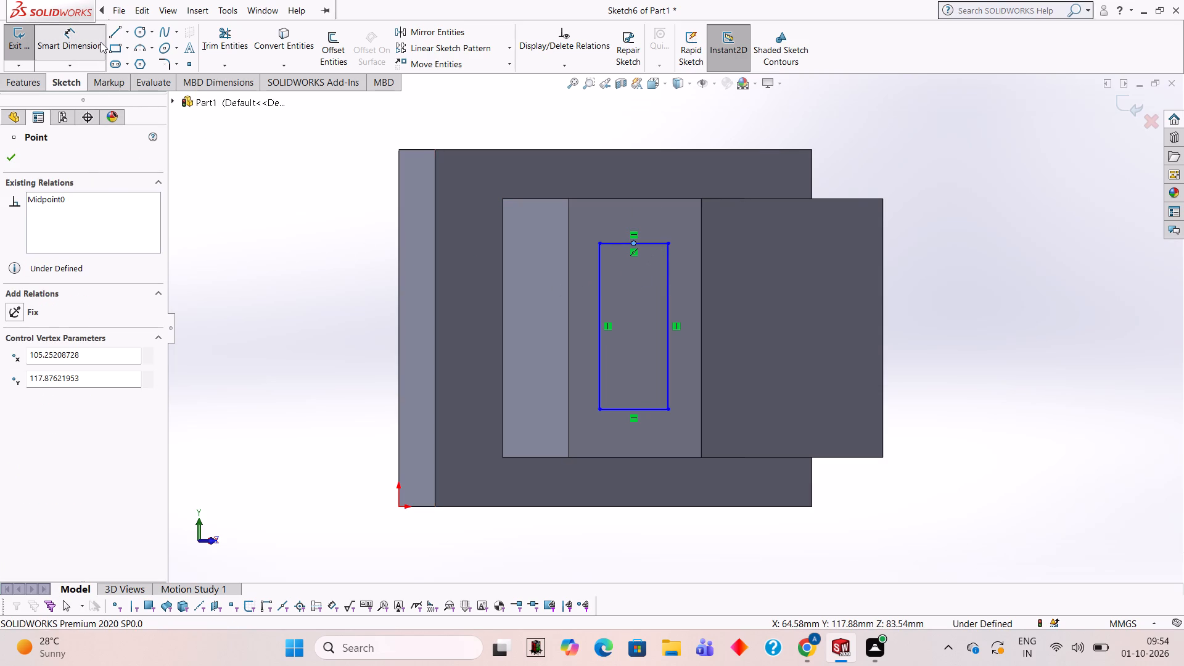
pyautogui.click(101, 46)
pyautogui.click(85, 51)
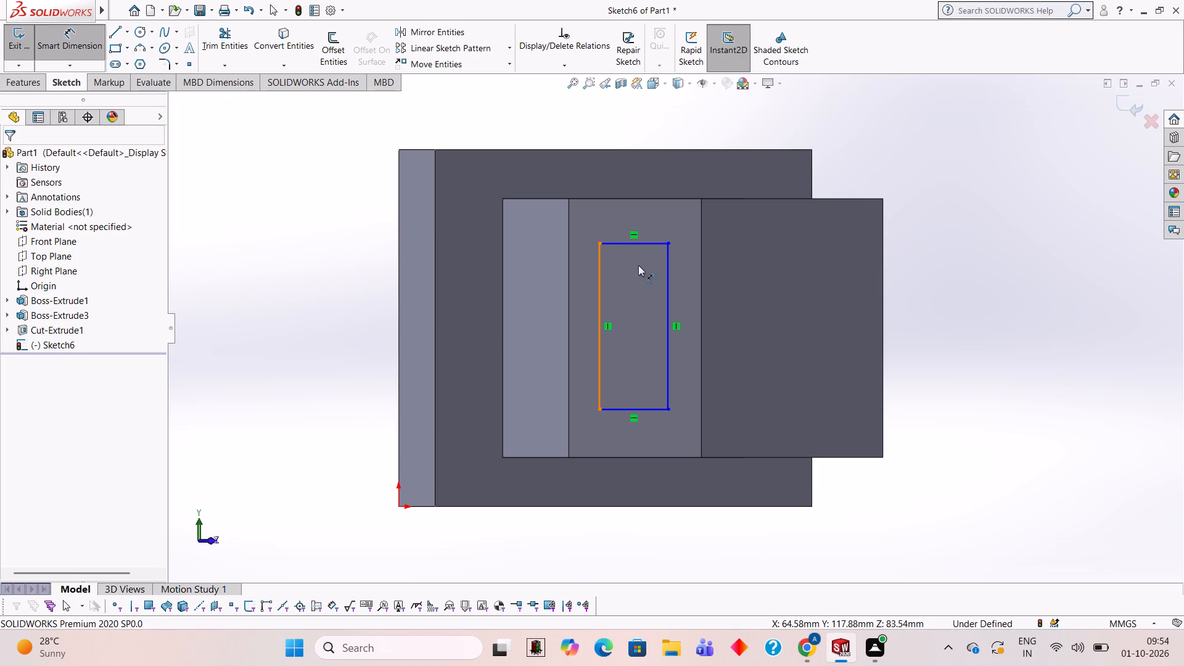
pyautogui.click(646, 241)
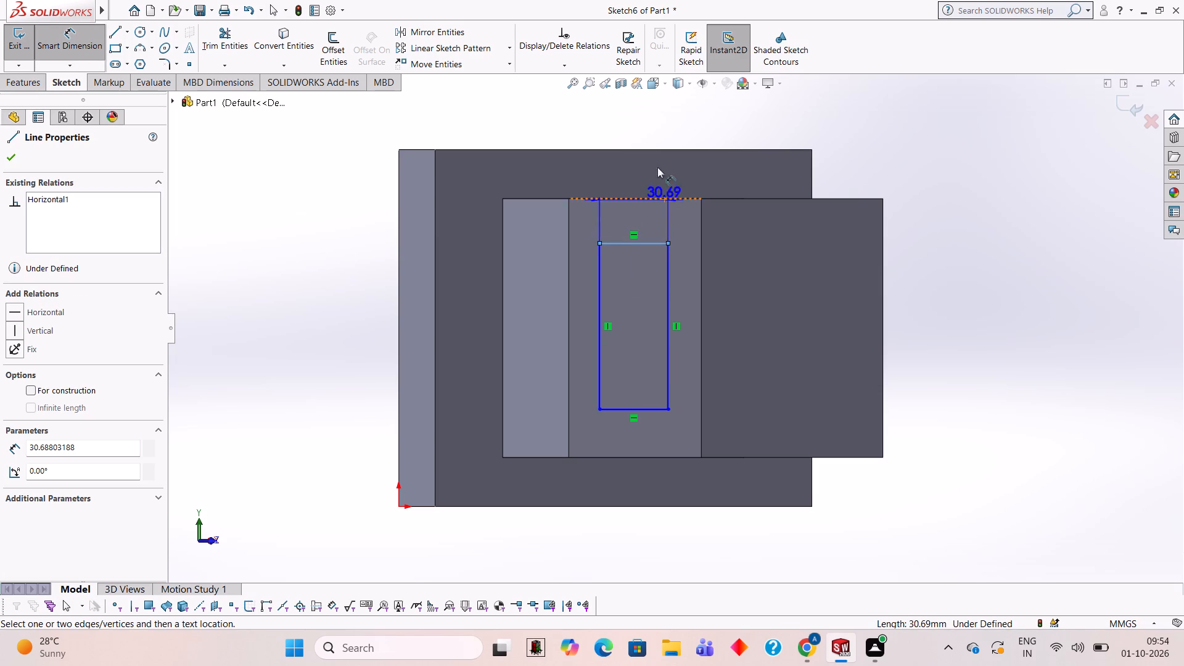
pyautogui.click(639, 131)
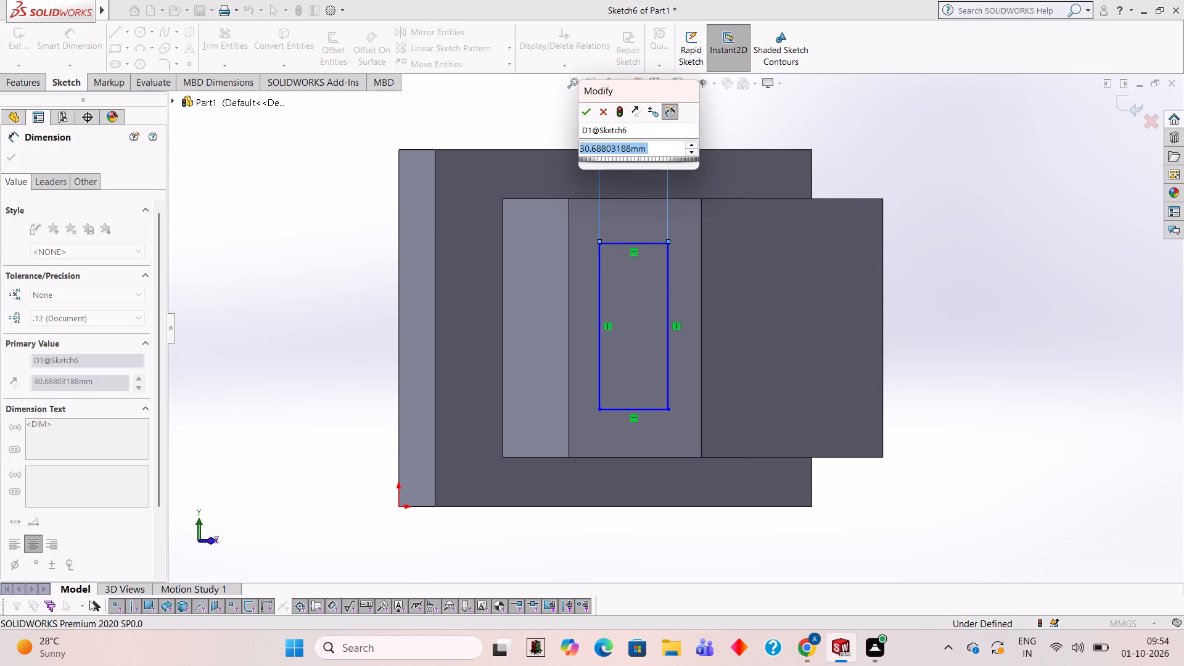
pyautogui.write('38')
pyautogui.press('Return')
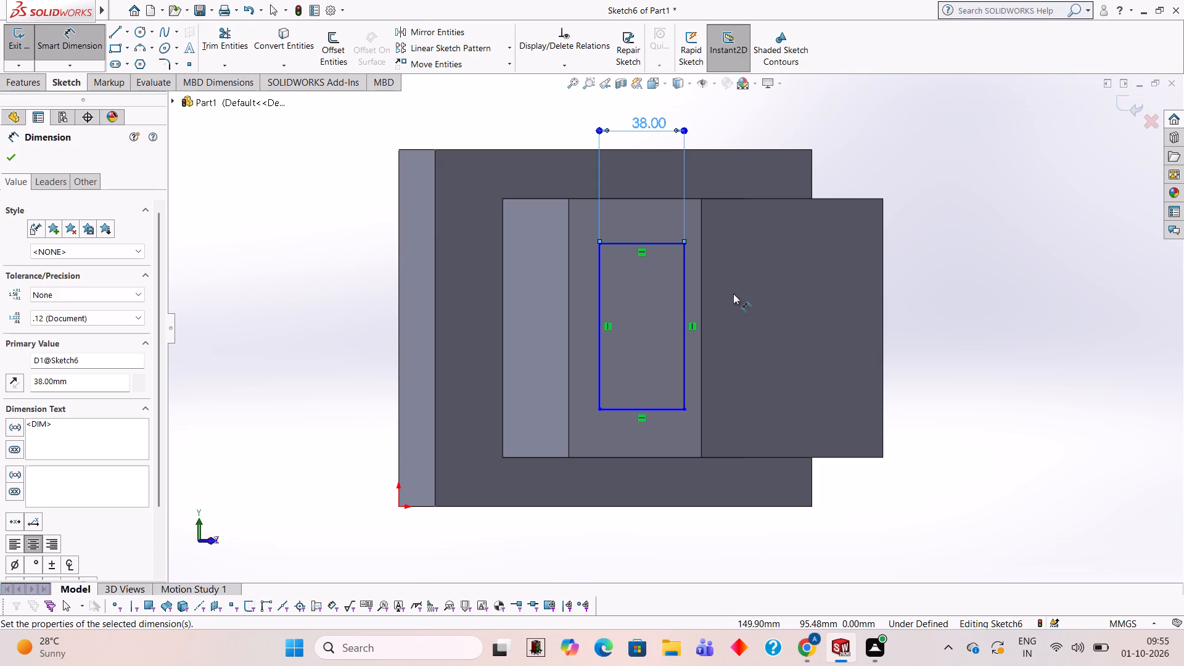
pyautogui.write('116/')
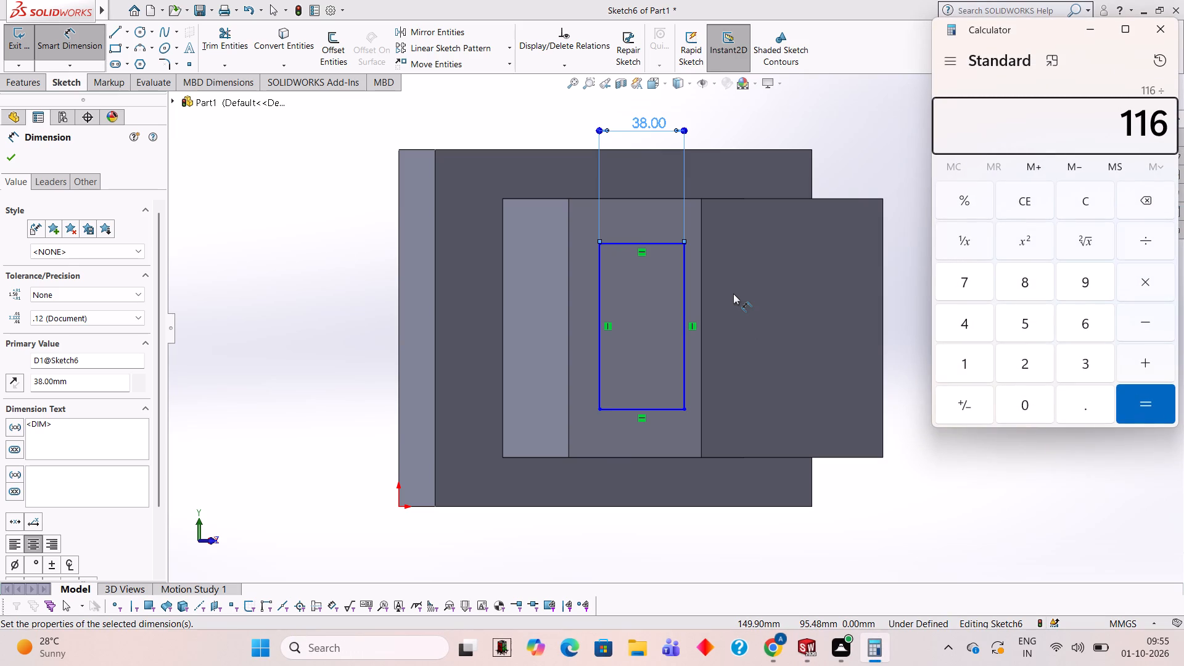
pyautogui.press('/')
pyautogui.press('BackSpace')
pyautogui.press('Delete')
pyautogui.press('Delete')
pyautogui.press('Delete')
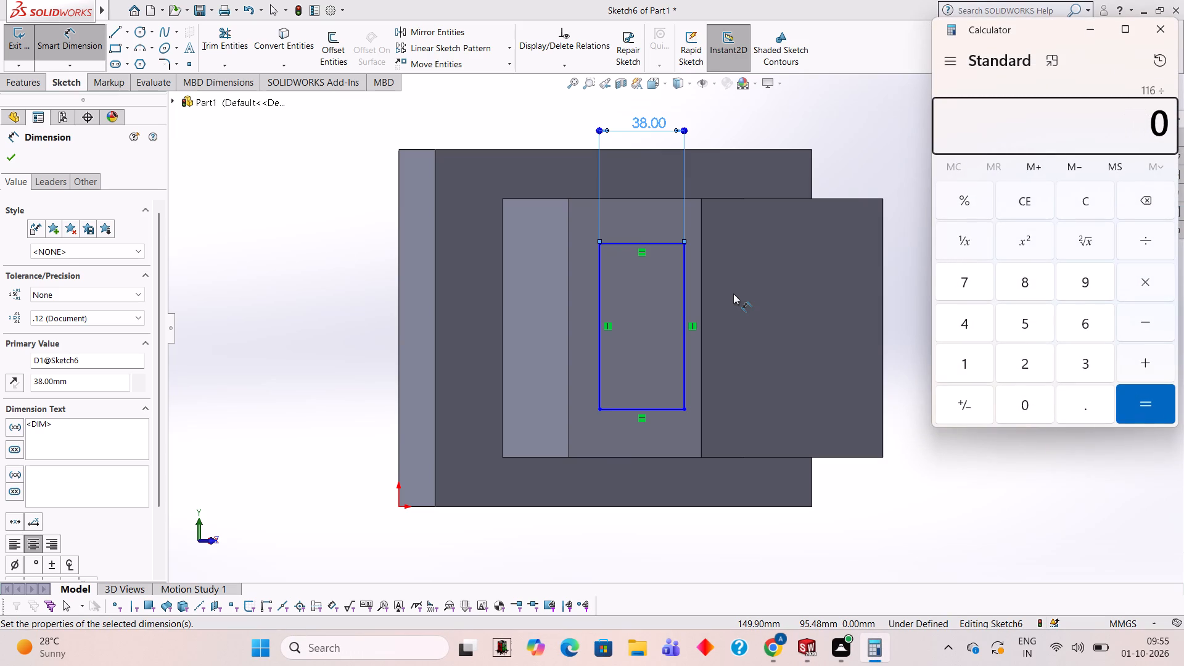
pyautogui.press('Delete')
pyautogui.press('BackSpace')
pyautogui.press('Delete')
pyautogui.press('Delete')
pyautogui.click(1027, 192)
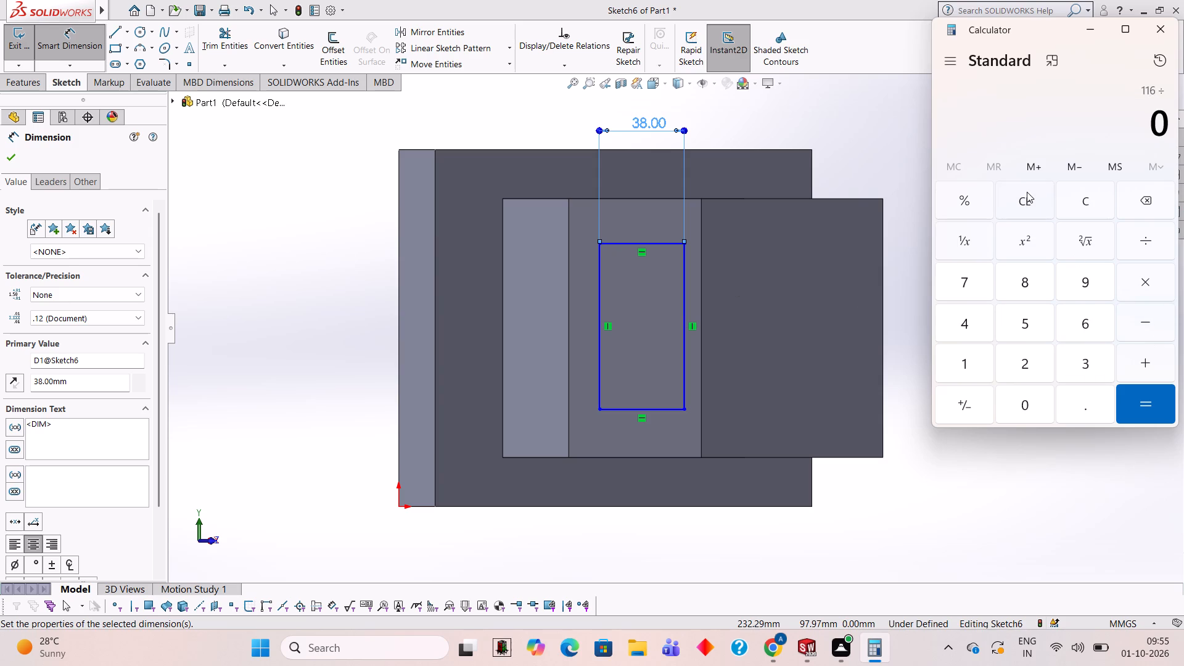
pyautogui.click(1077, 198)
# In Calculator, subtract 38 from 116 and divide the difference by 4.
pyautogui.write('11')
pyautogui.write('6-')
pyautogui.write('38')
pyautogui.press('Return')
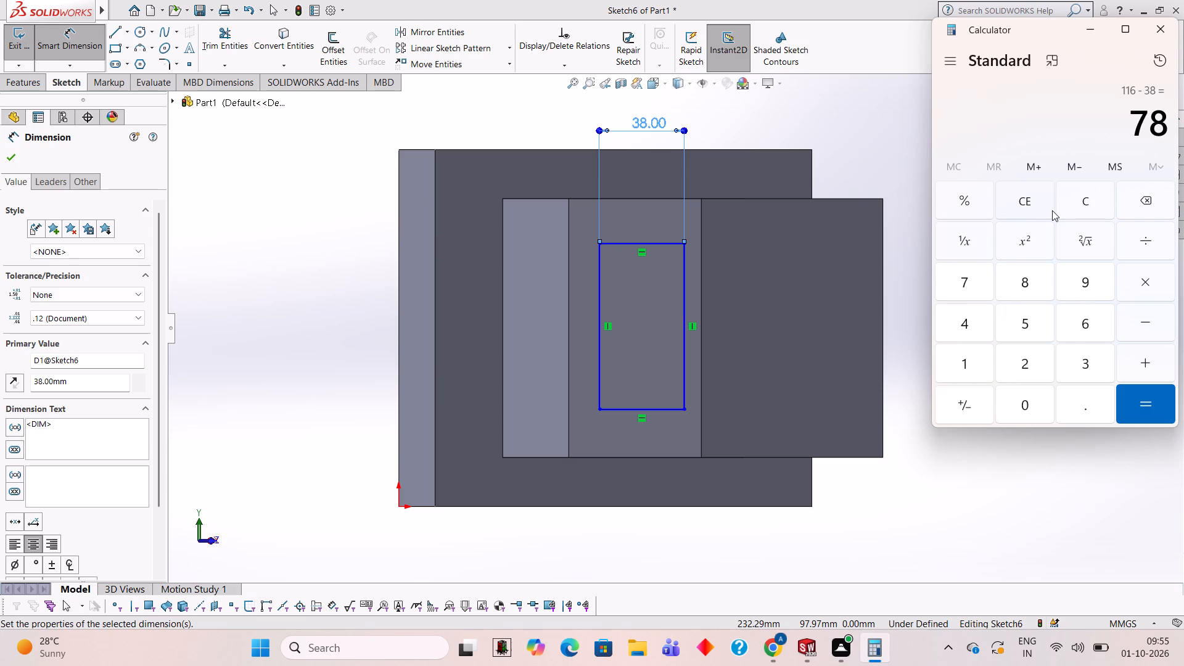
pyautogui.write('/4')
pyautogui.press('Return')
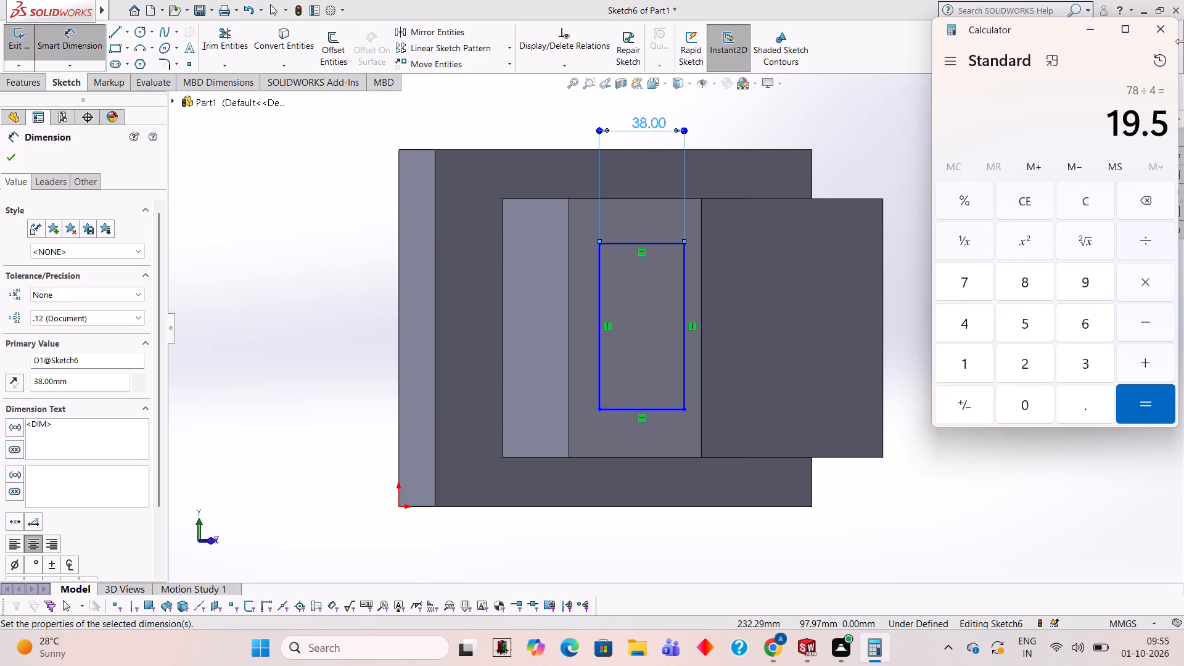
pyautogui.click(1171, 23)
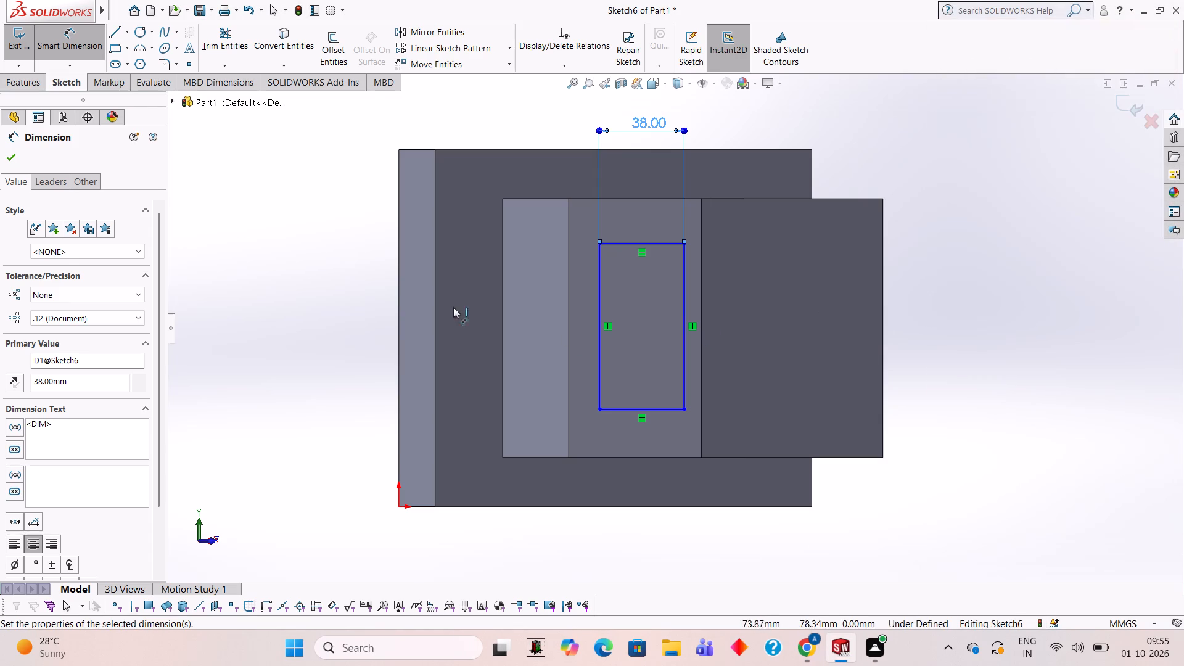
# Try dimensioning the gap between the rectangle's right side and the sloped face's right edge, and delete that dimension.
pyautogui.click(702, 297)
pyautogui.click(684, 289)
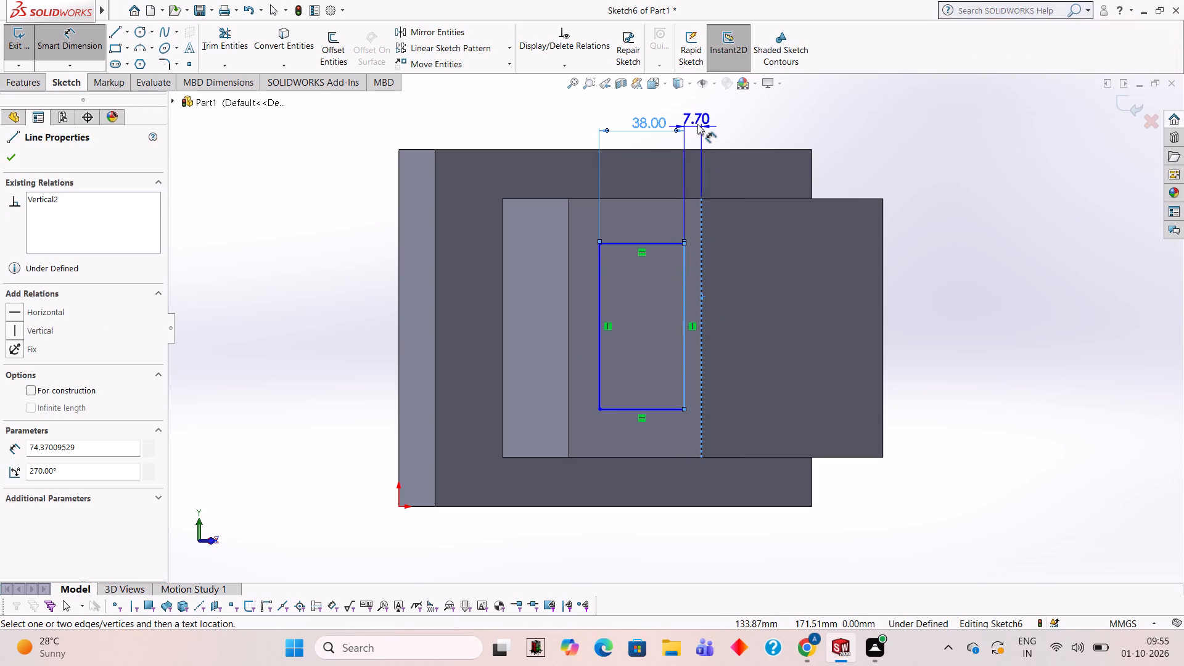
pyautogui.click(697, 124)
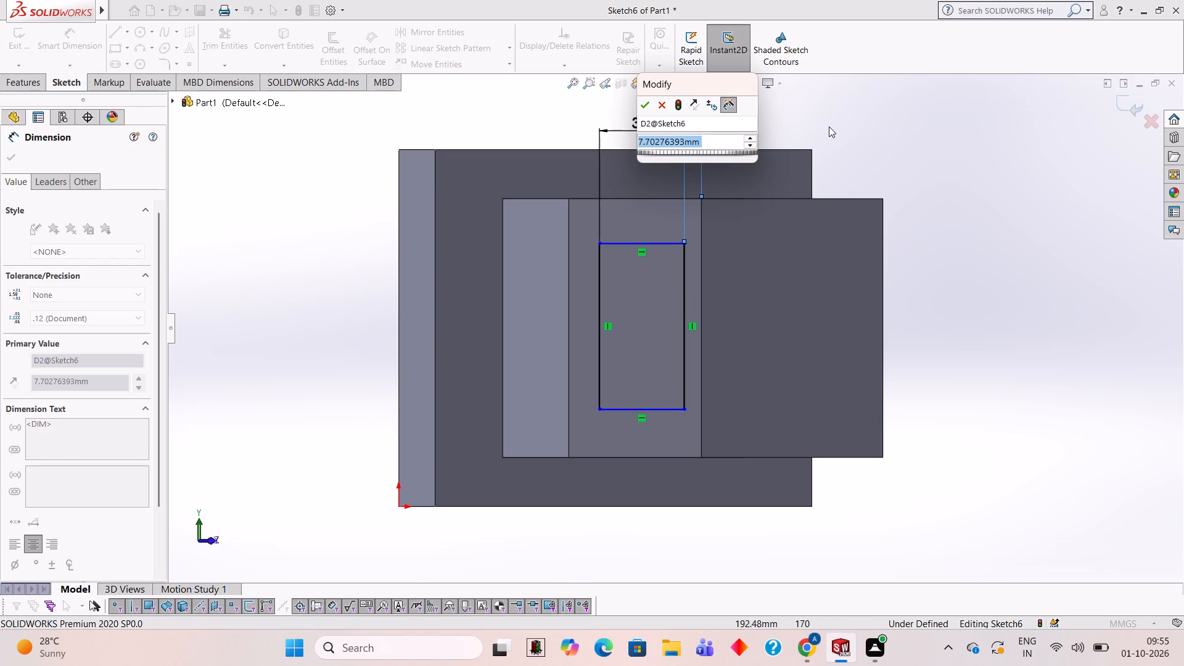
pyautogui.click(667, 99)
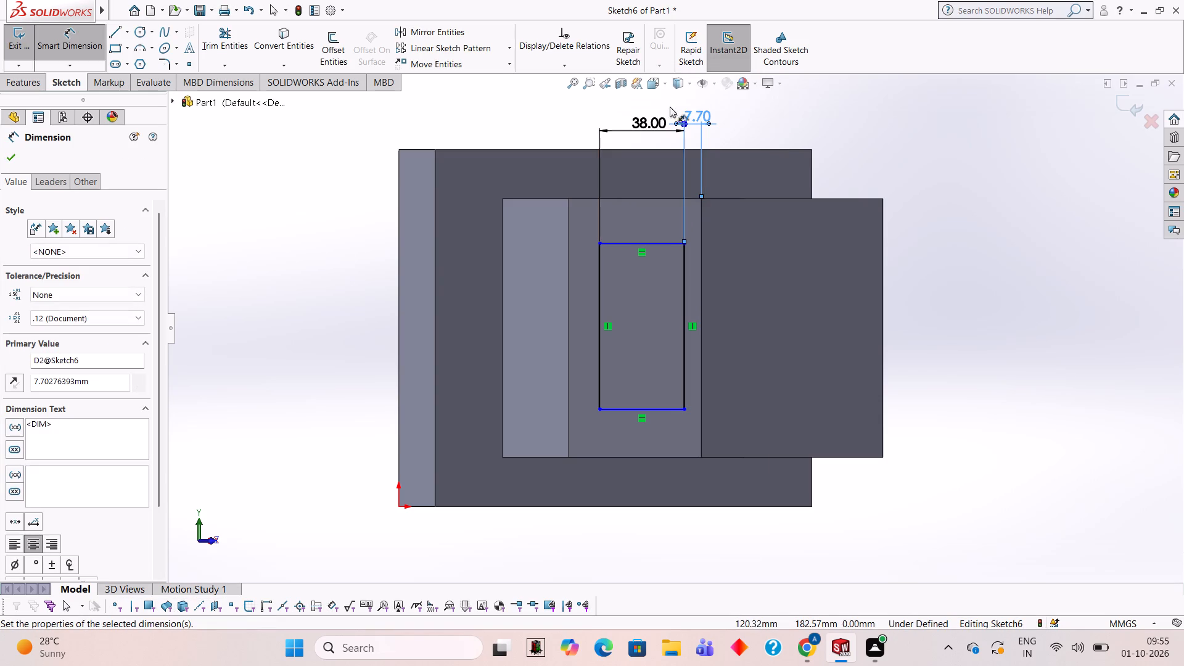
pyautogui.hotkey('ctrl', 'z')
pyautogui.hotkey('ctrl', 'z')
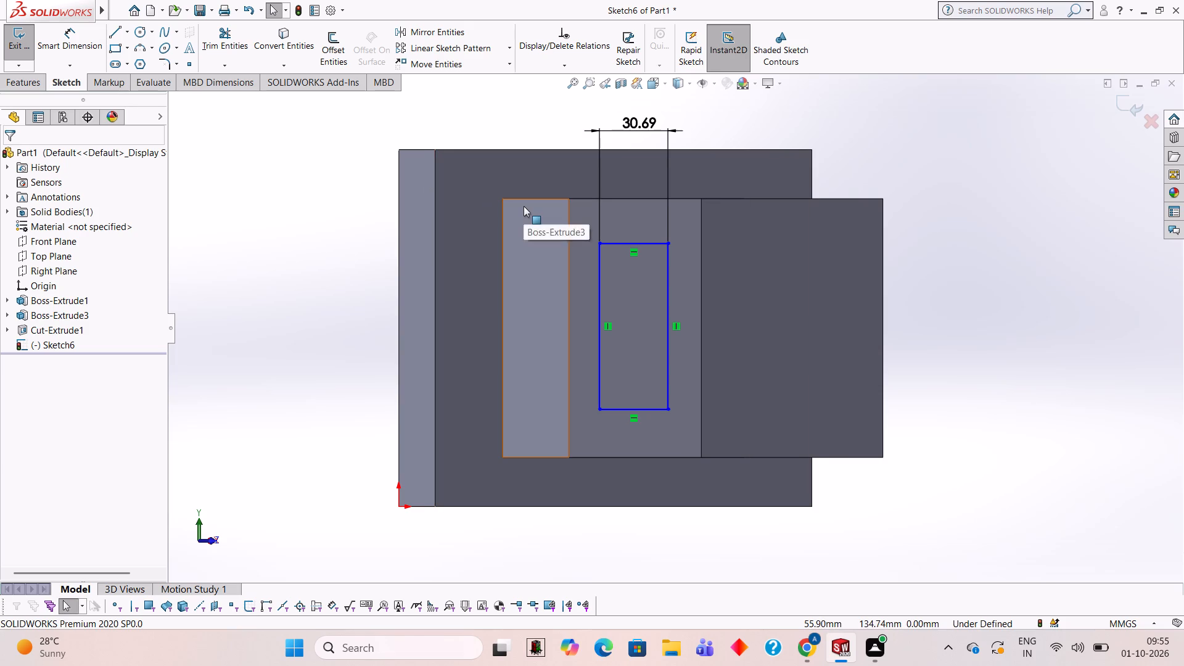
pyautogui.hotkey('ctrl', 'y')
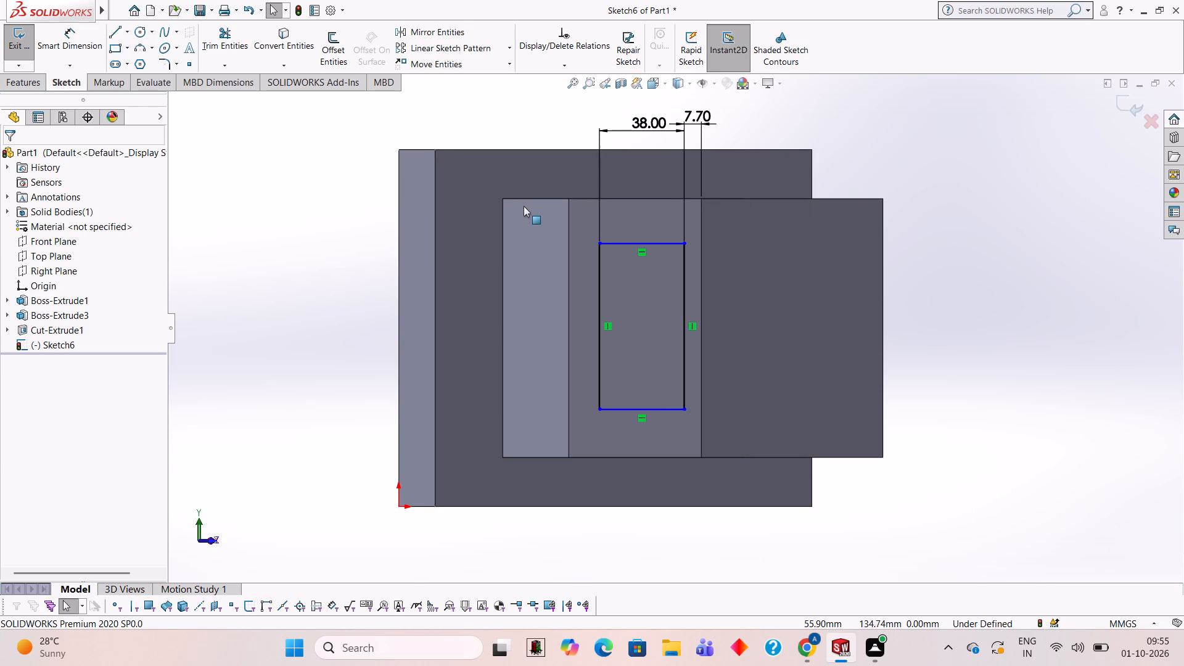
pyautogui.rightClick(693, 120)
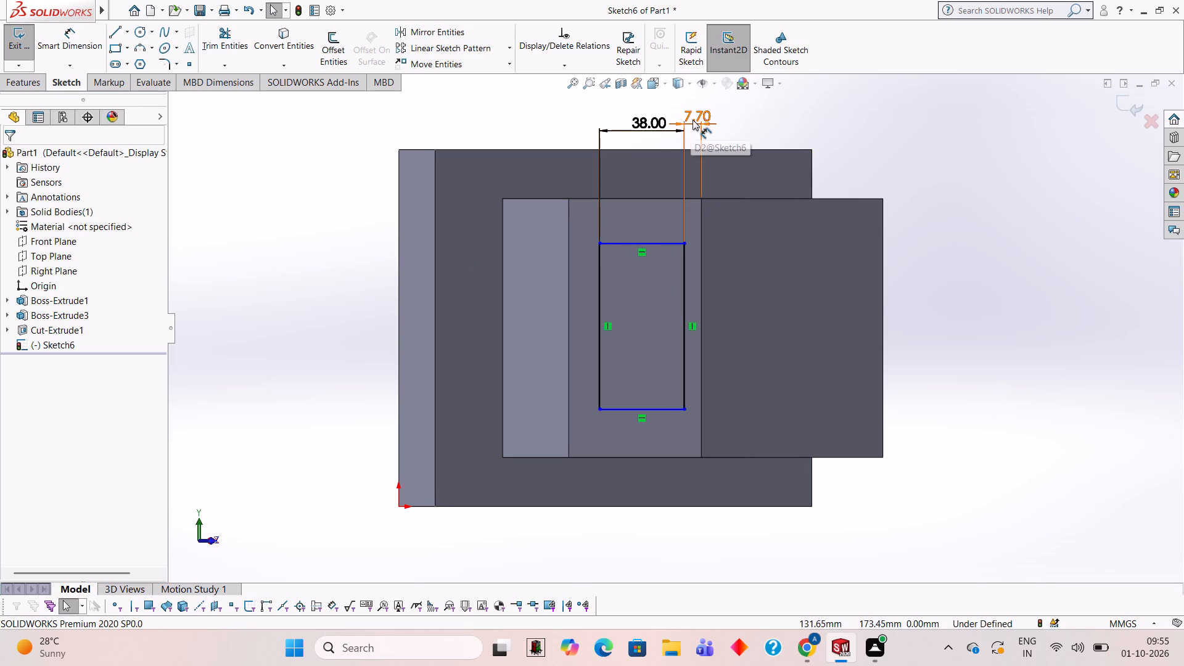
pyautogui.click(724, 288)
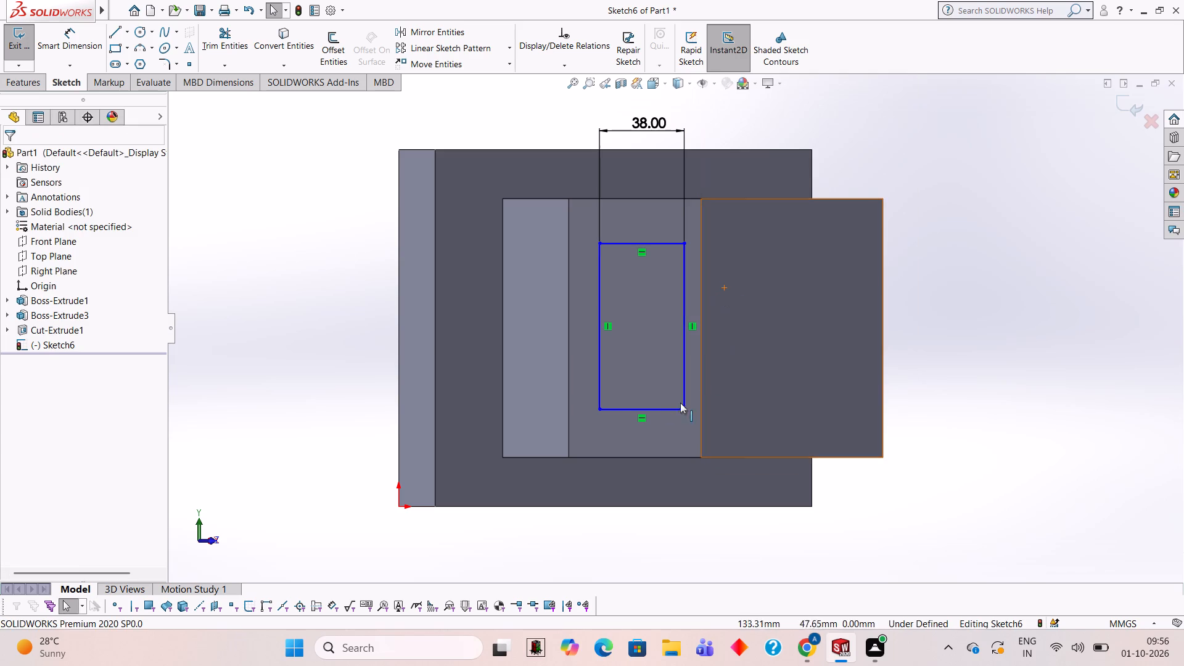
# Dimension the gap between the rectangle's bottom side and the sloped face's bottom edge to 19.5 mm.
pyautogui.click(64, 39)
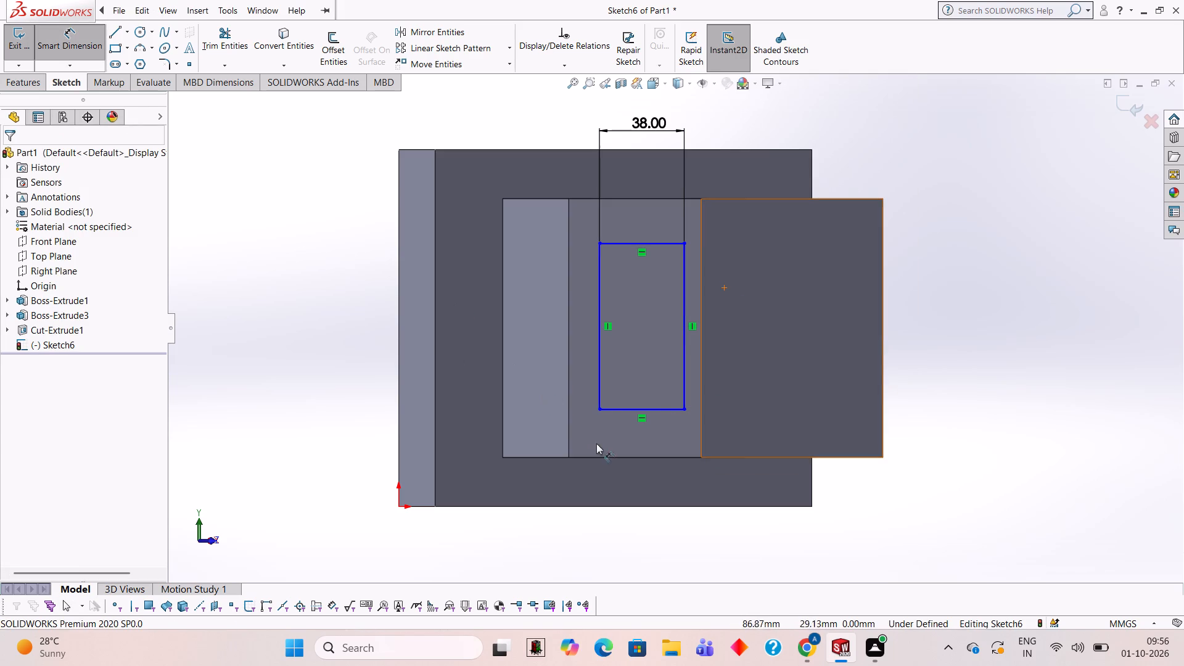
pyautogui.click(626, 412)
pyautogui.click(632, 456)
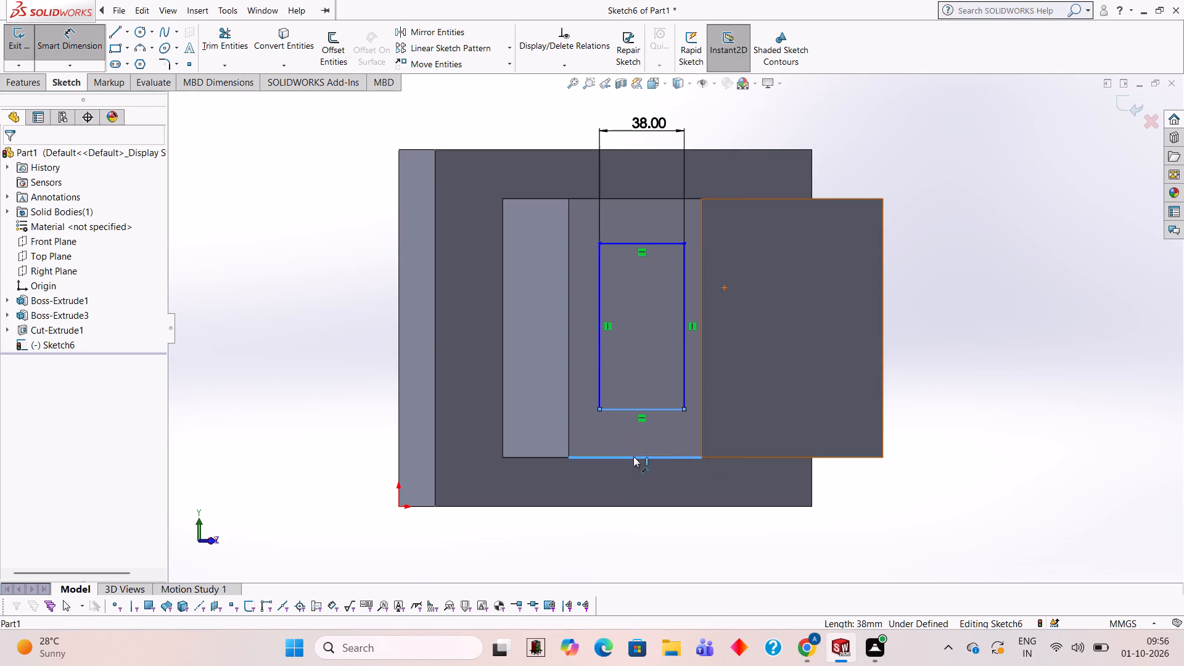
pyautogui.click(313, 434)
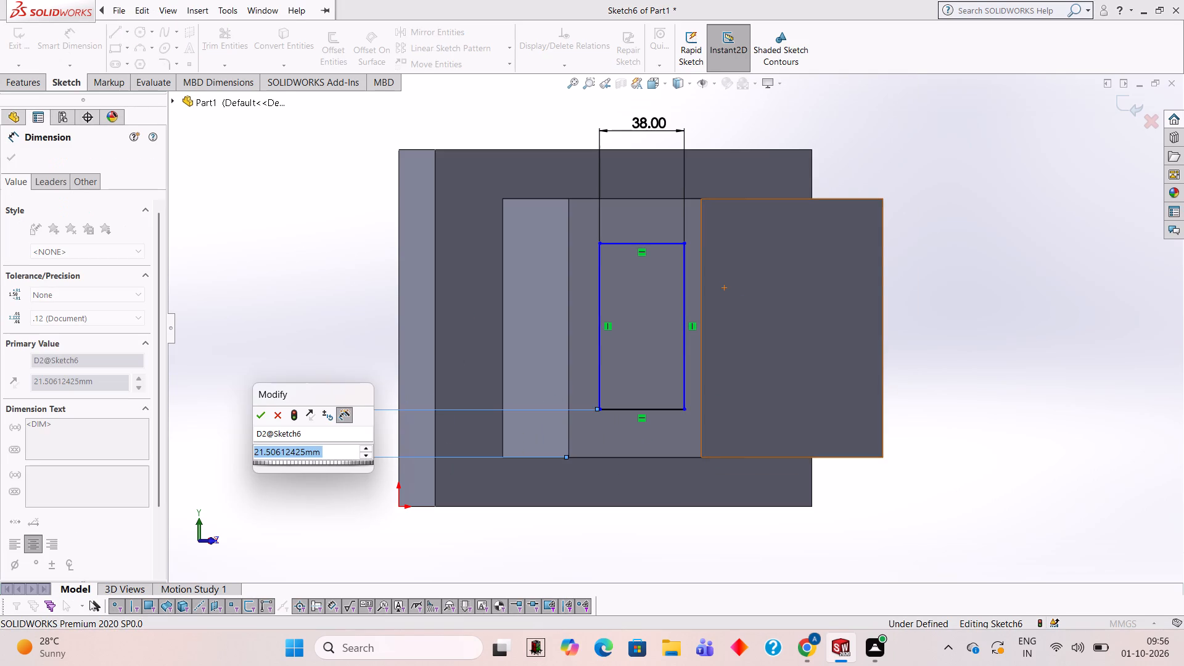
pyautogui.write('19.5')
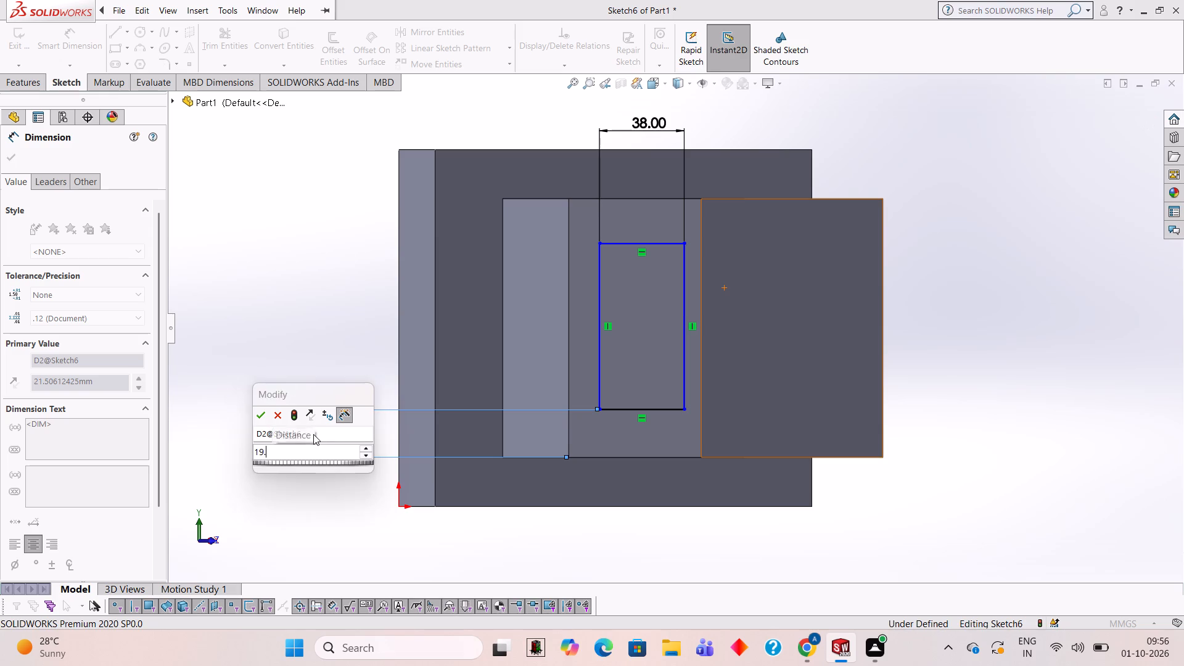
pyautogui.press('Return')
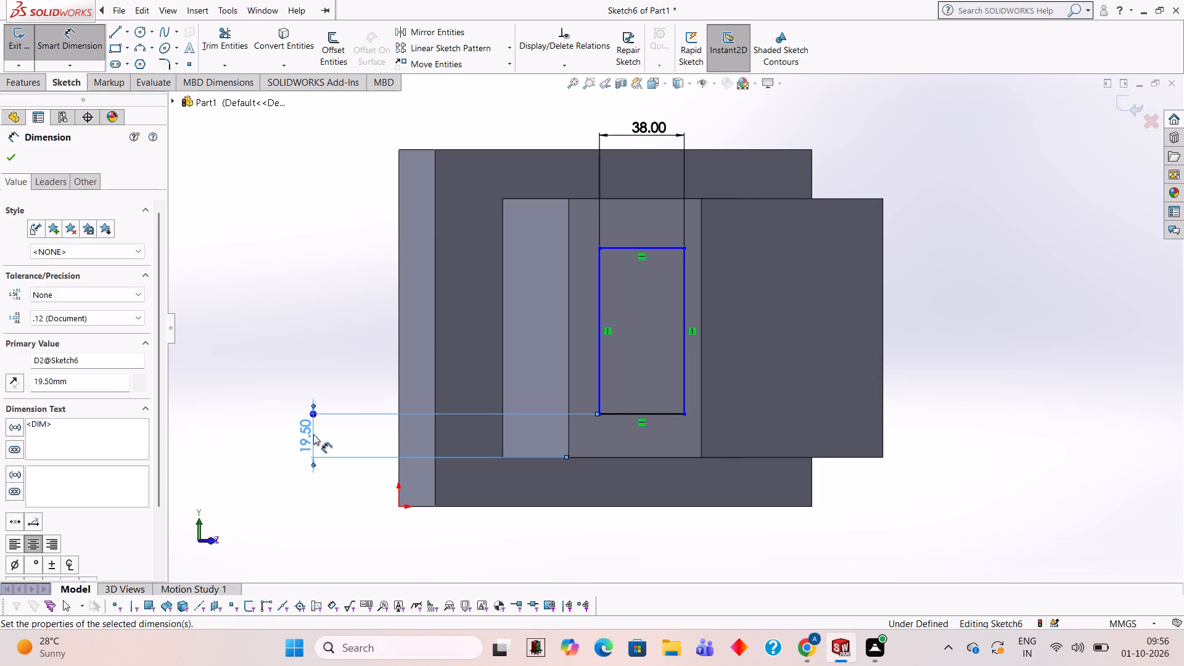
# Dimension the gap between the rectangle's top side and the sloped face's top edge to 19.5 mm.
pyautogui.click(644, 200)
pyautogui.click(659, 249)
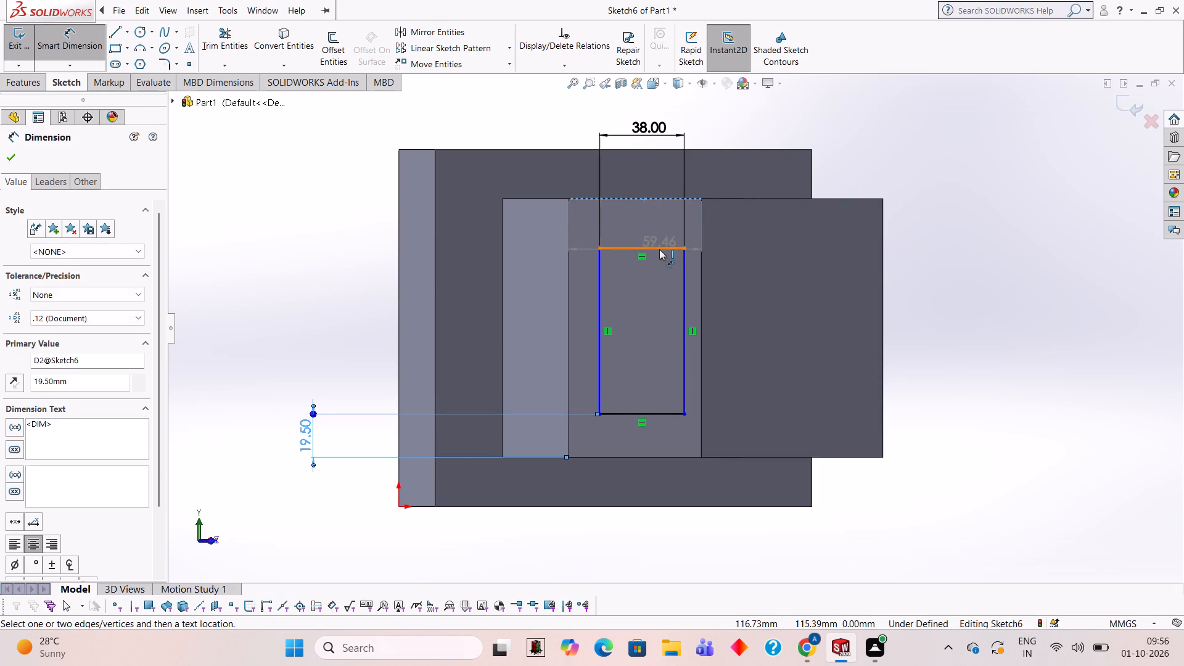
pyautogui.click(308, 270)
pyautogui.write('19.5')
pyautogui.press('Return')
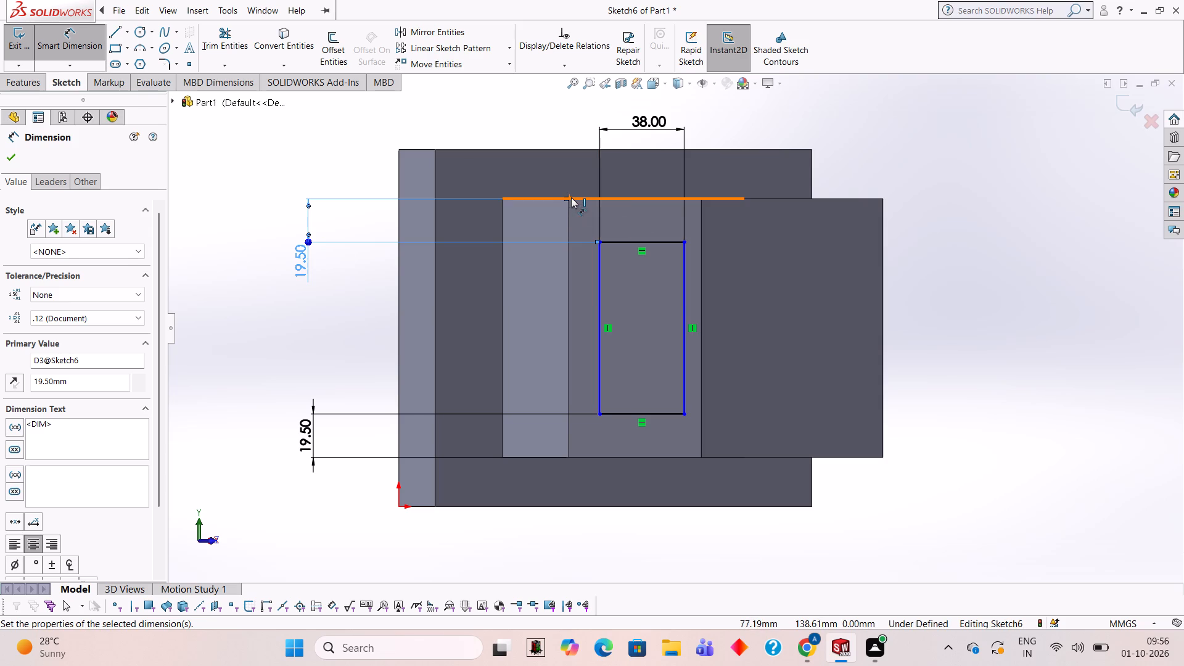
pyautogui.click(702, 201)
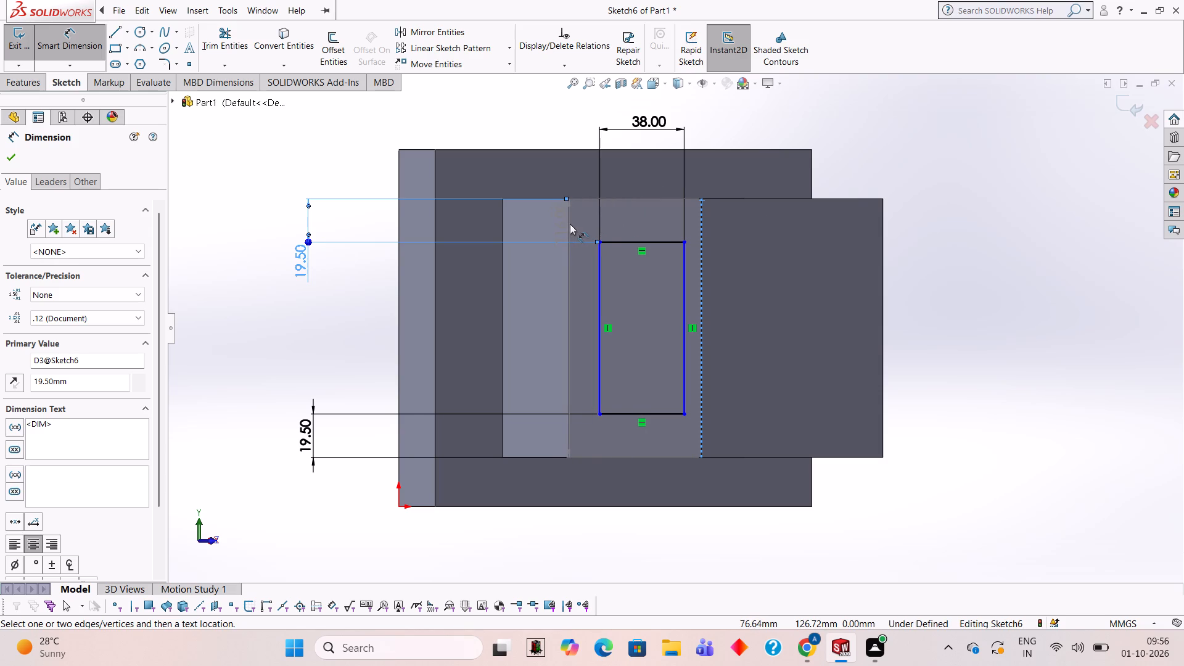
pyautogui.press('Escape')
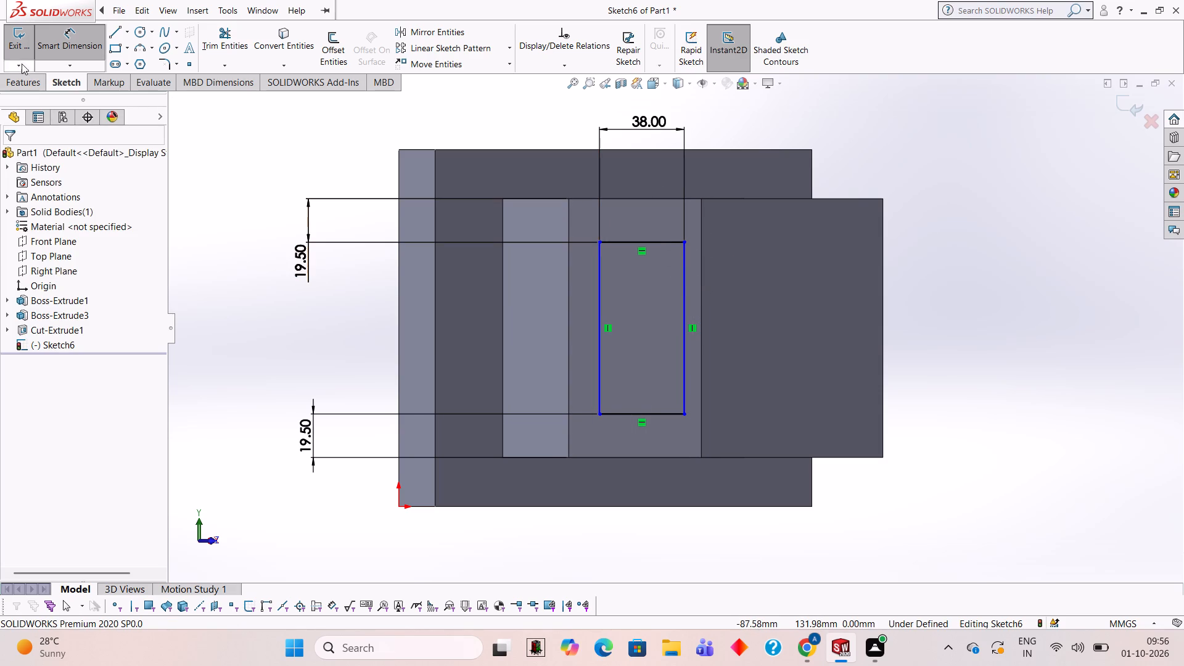
# Sketch a horizontal line about 59.5 mm long along the sloped face's full top edge, corner to corner.
pyautogui.click(121, 35)
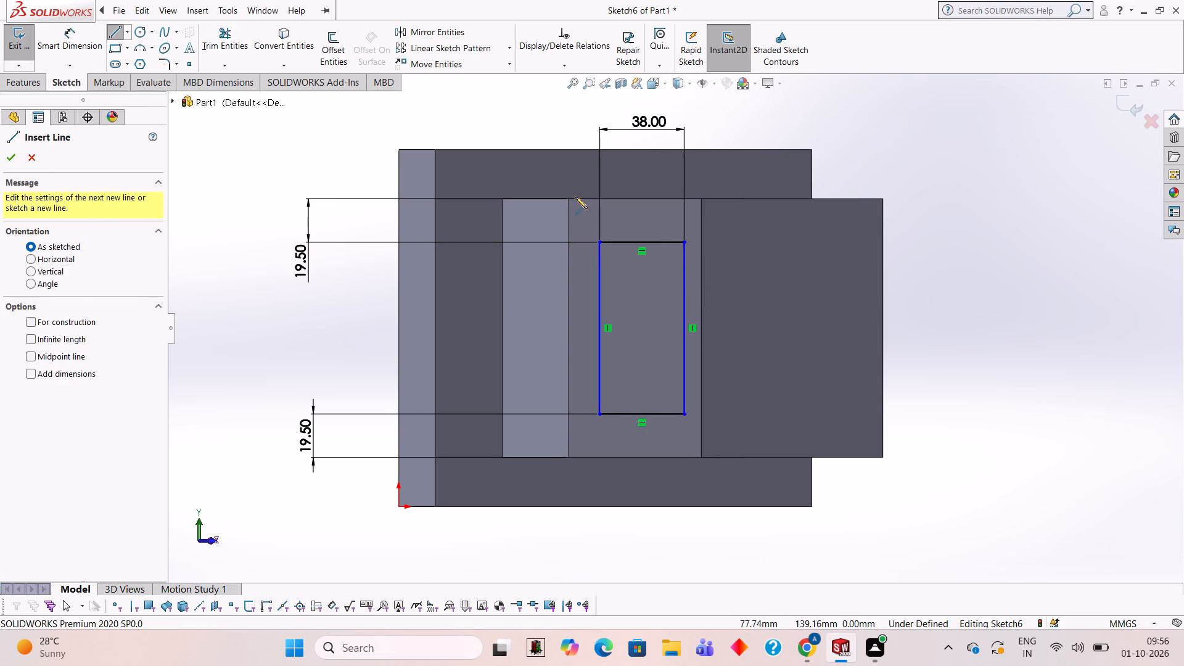
pyautogui.click(569, 199)
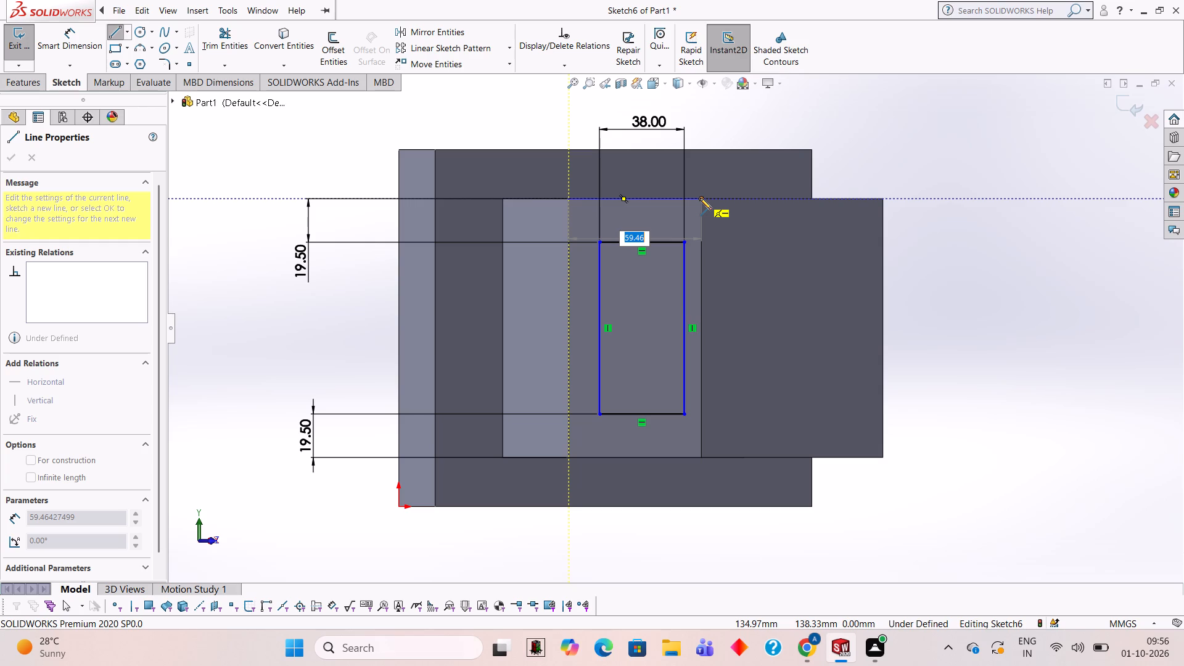
pyautogui.click(700, 198)
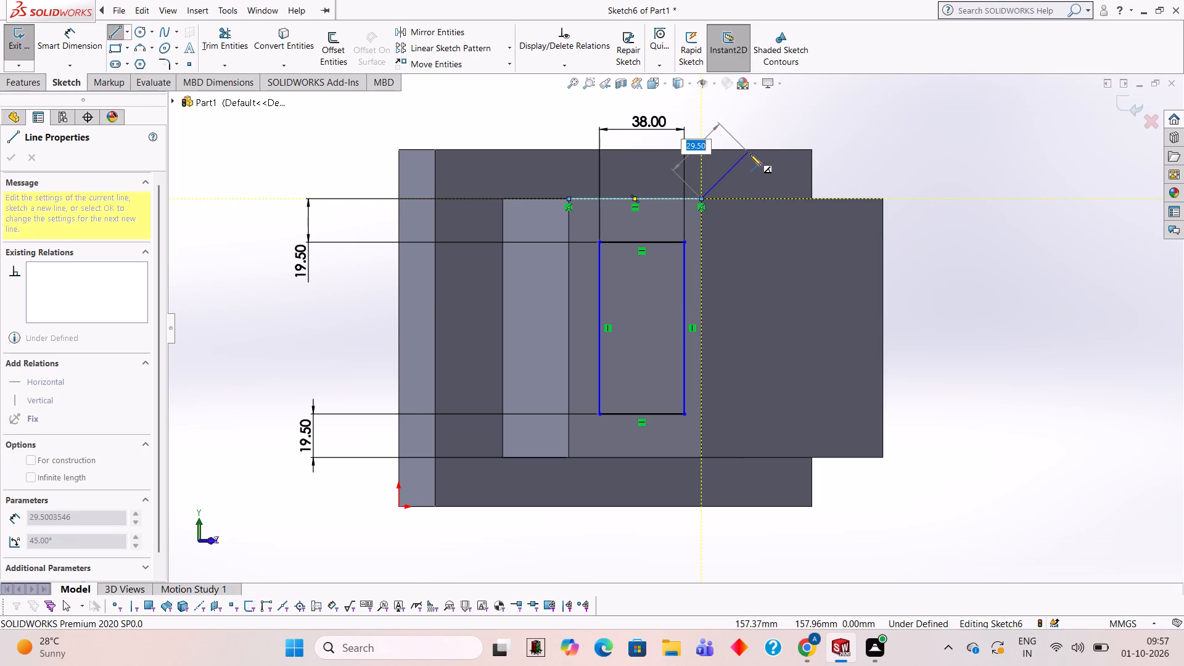
pyautogui.press('Escape')
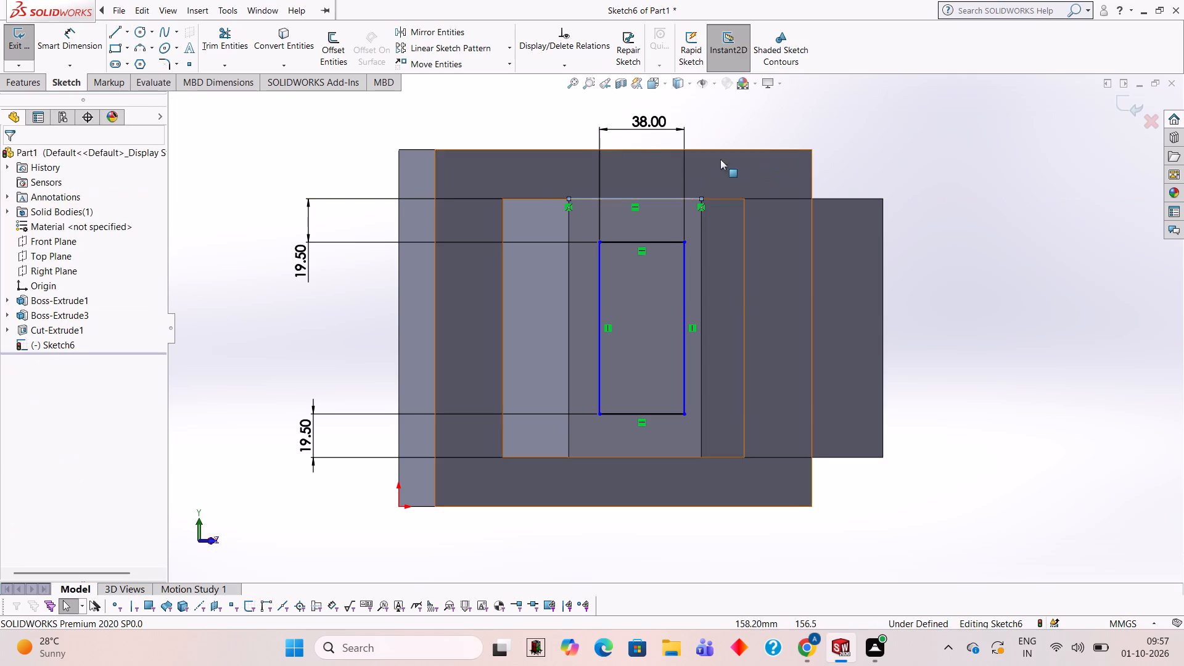
# From the top line's midpoint, sketch a 19.5 mm line leftward along the edge, continued by a 38 mm line back rightward.
pyautogui.click(115, 36)
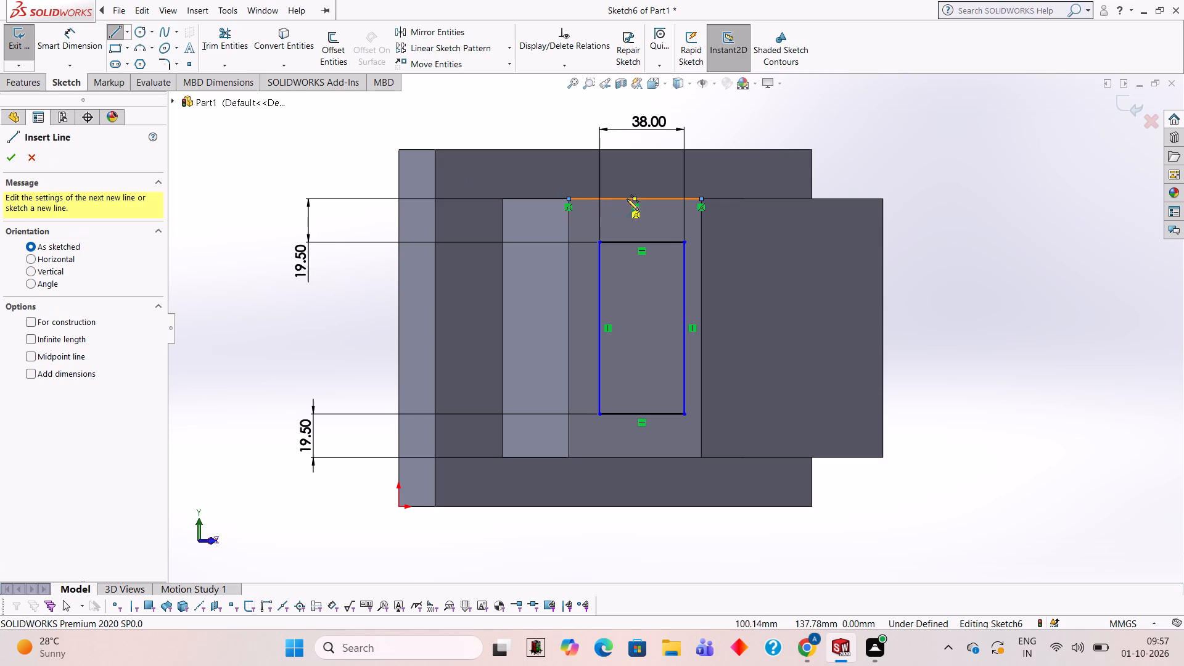
pyautogui.click(634, 197)
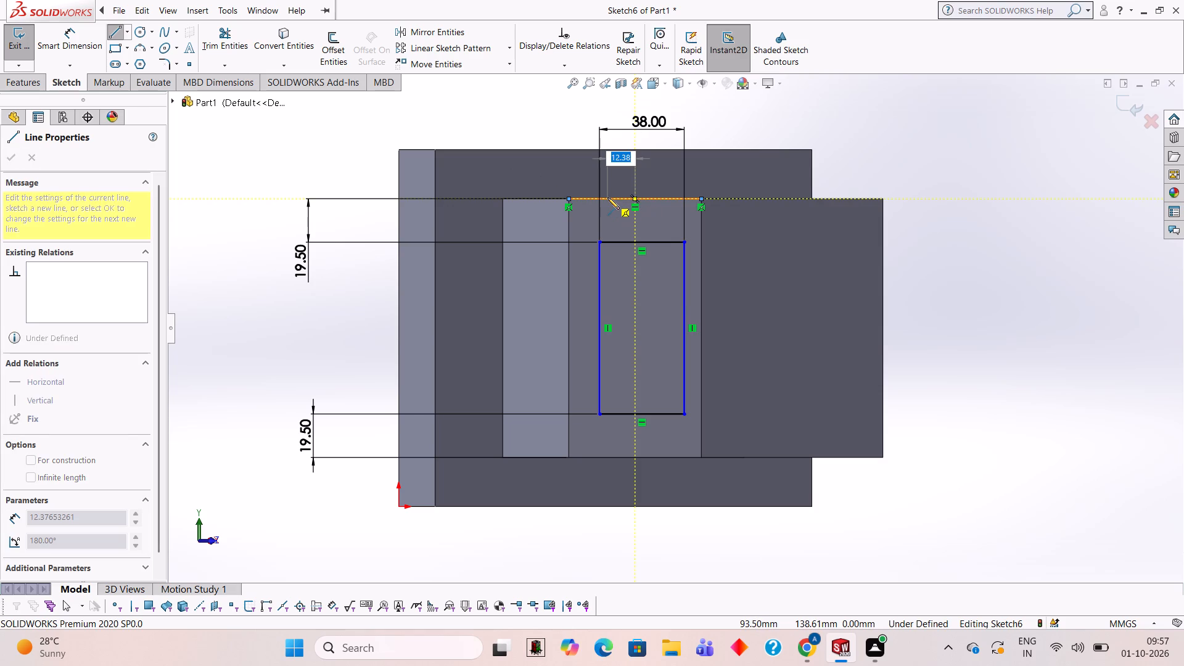
pyautogui.press('1')
pyautogui.write('9.')
pyautogui.press('5')
pyautogui.press('Return')
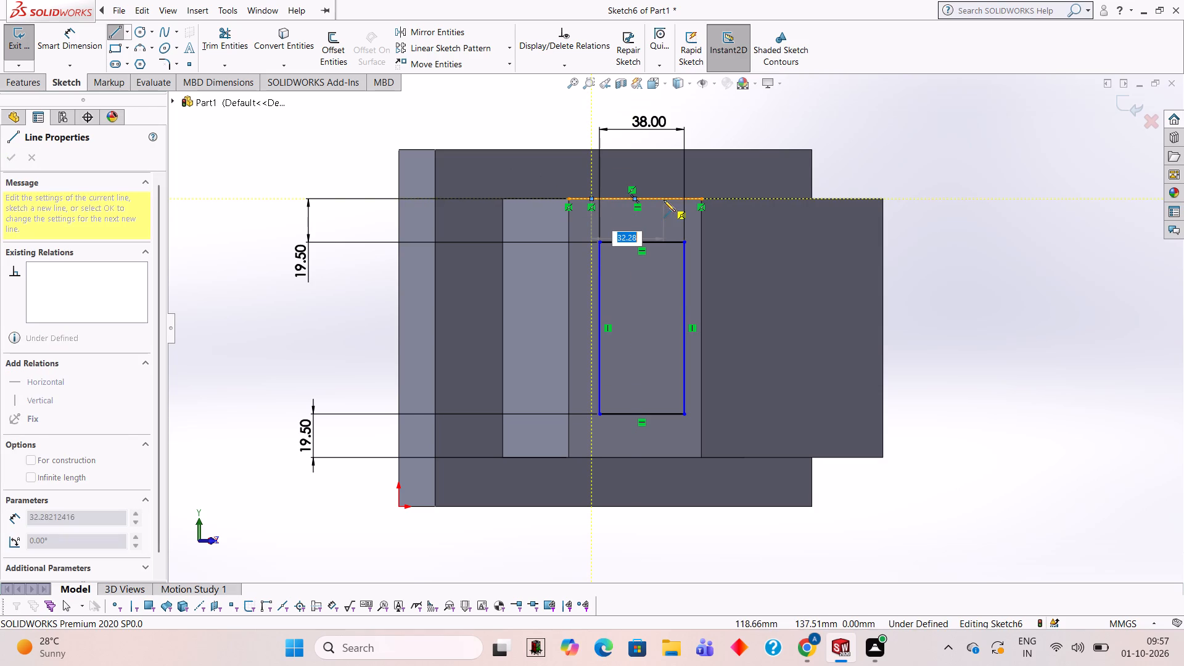
pyautogui.write('38')
pyautogui.press('Return')
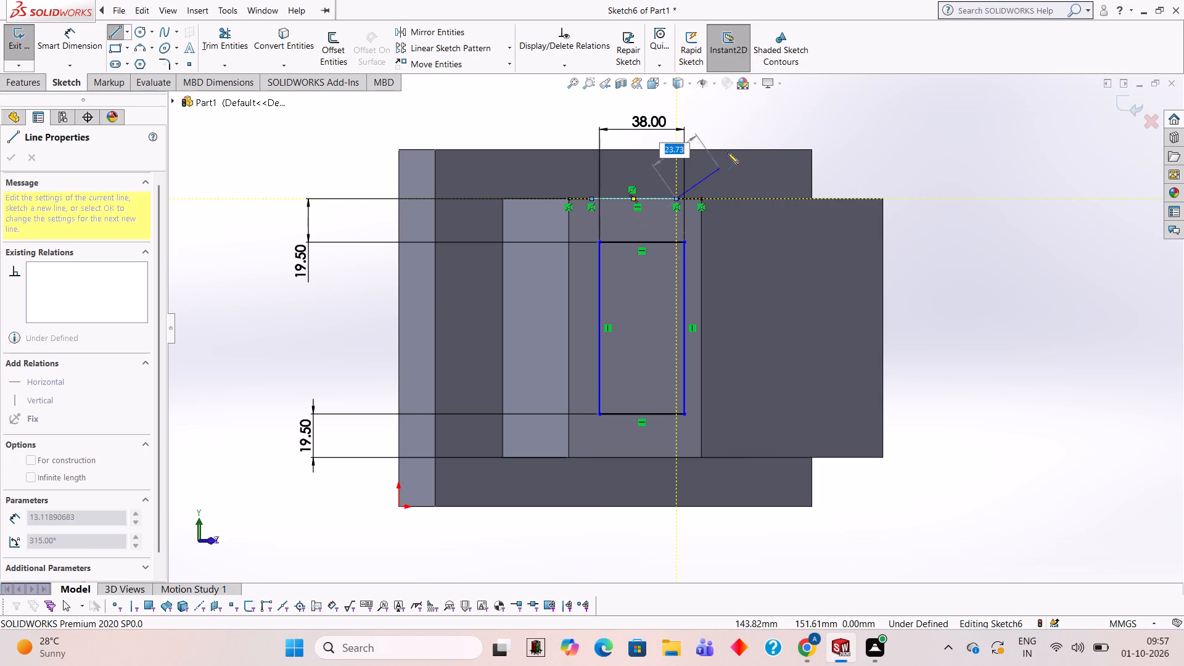
pyautogui.press('Escape')
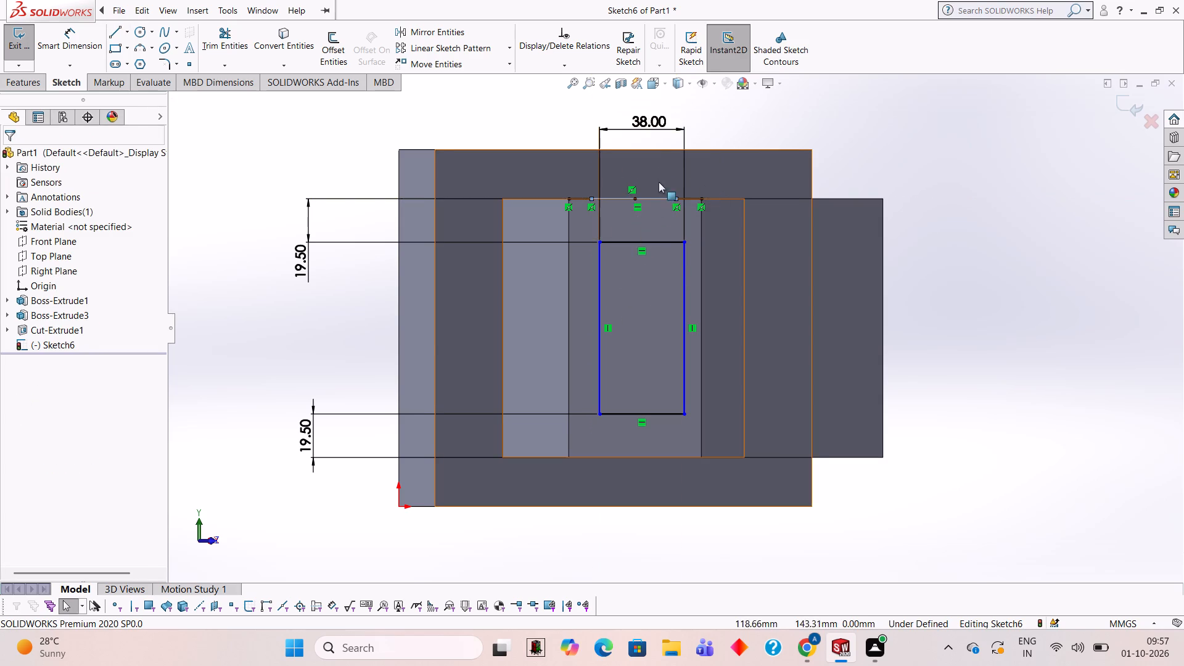
# Delete the rectangle's 38 mm width dimension and both 19.5 mm gap dimensions.
pyautogui.rightClick(639, 123)
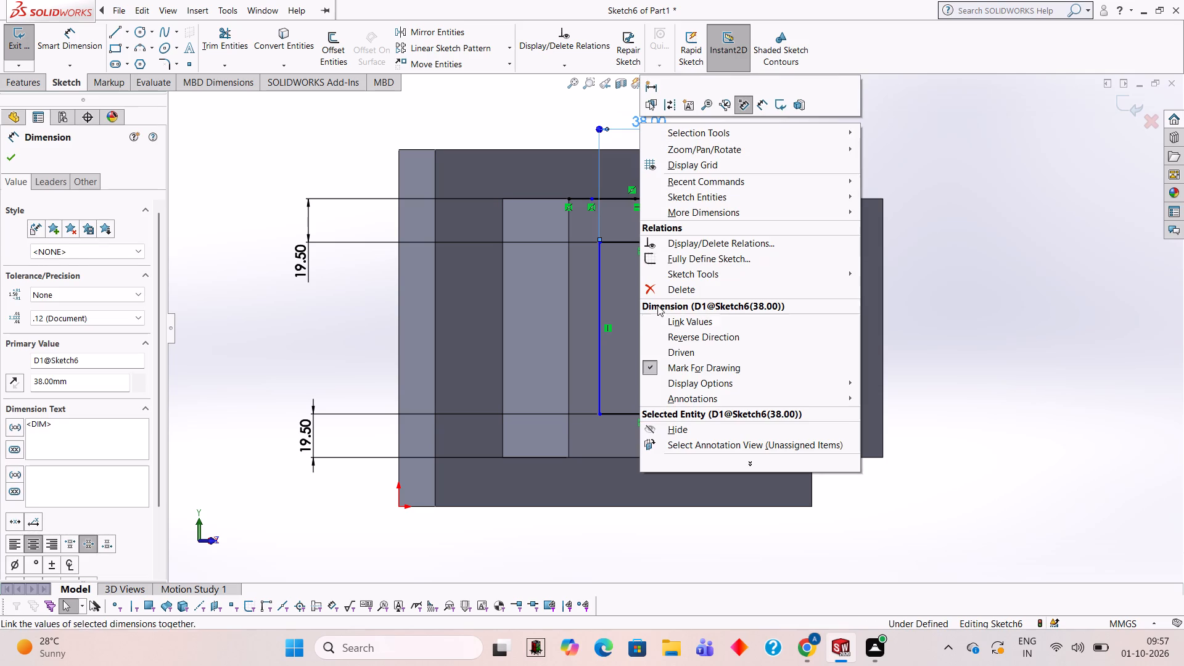
pyautogui.click(667, 290)
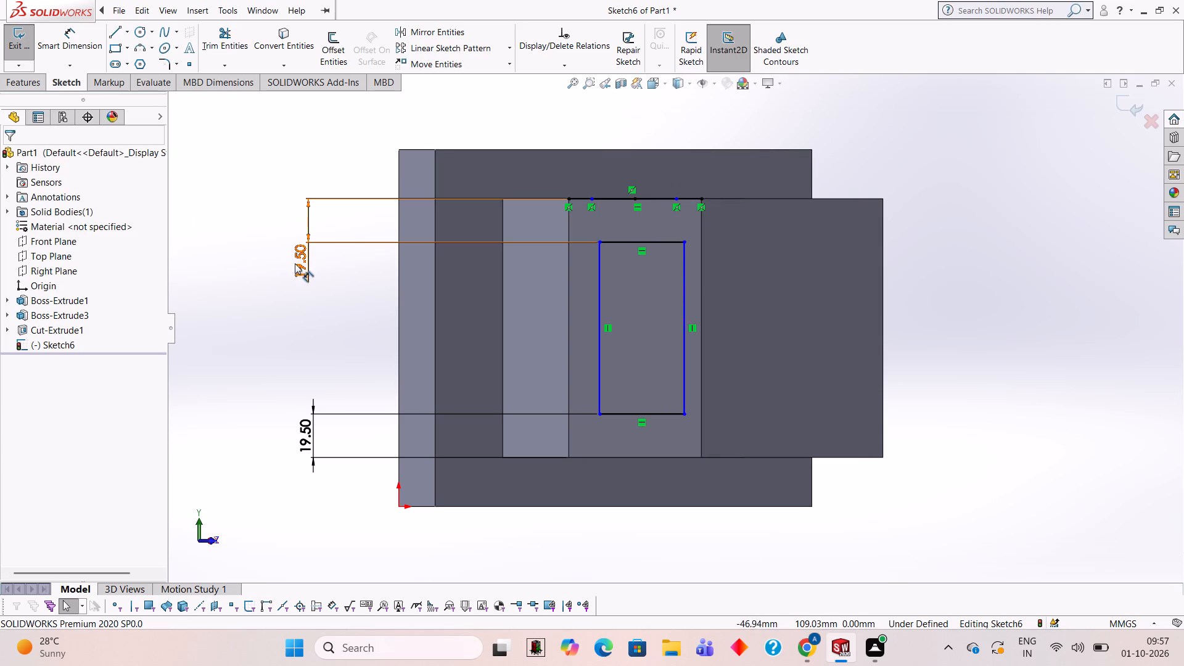
pyautogui.rightClick(295, 262)
pyautogui.click(346, 429)
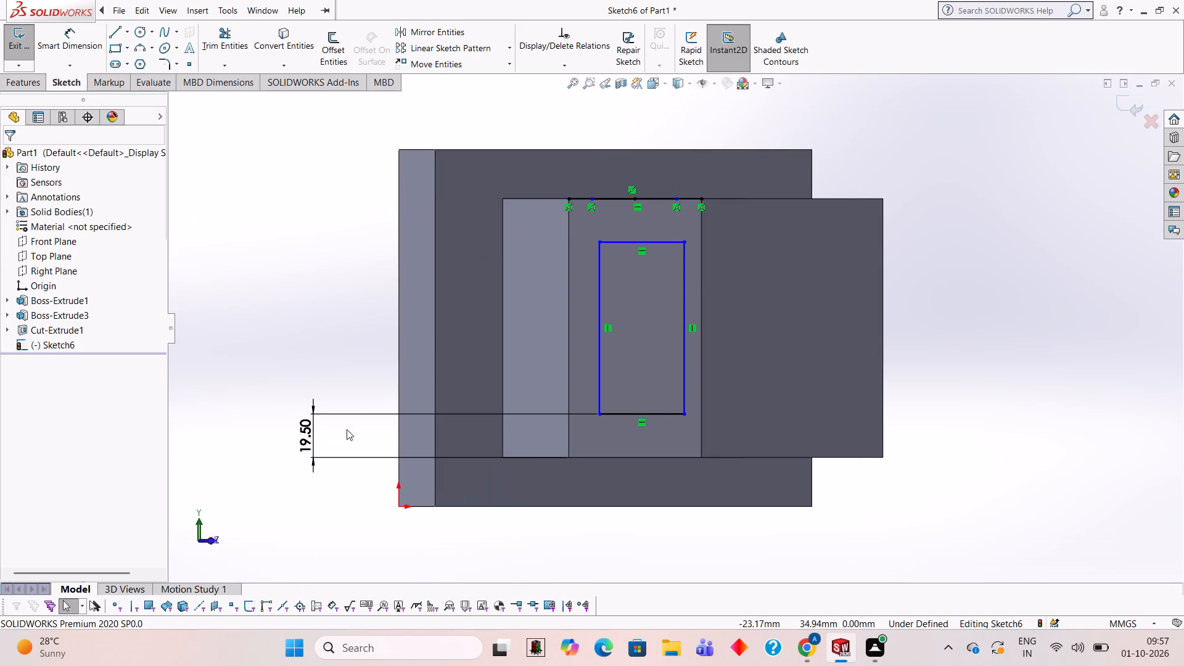
pyautogui.rightClick(306, 409)
pyautogui.click(336, 306)
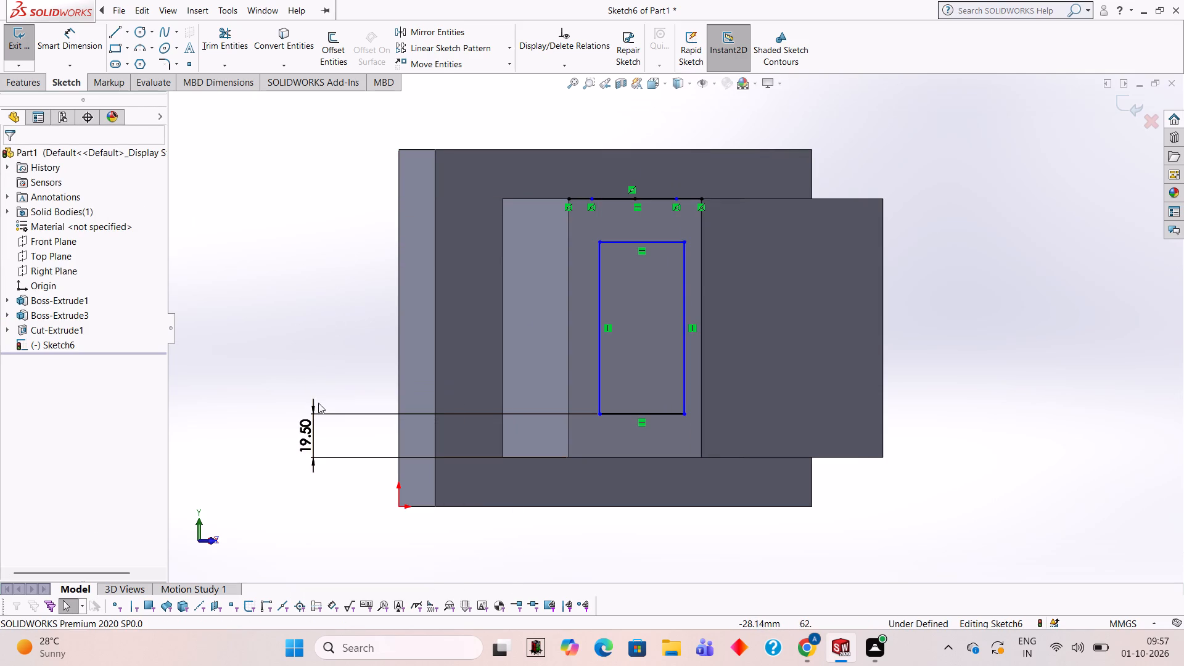
pyautogui.rightClick(313, 430)
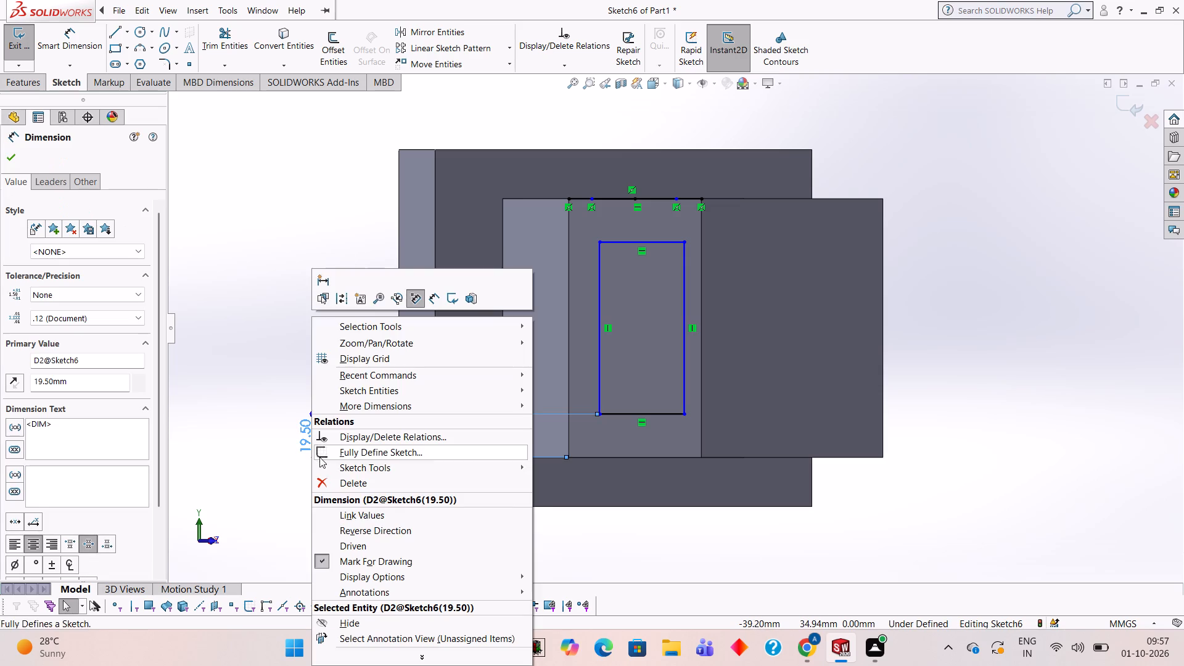
pyautogui.click(334, 477)
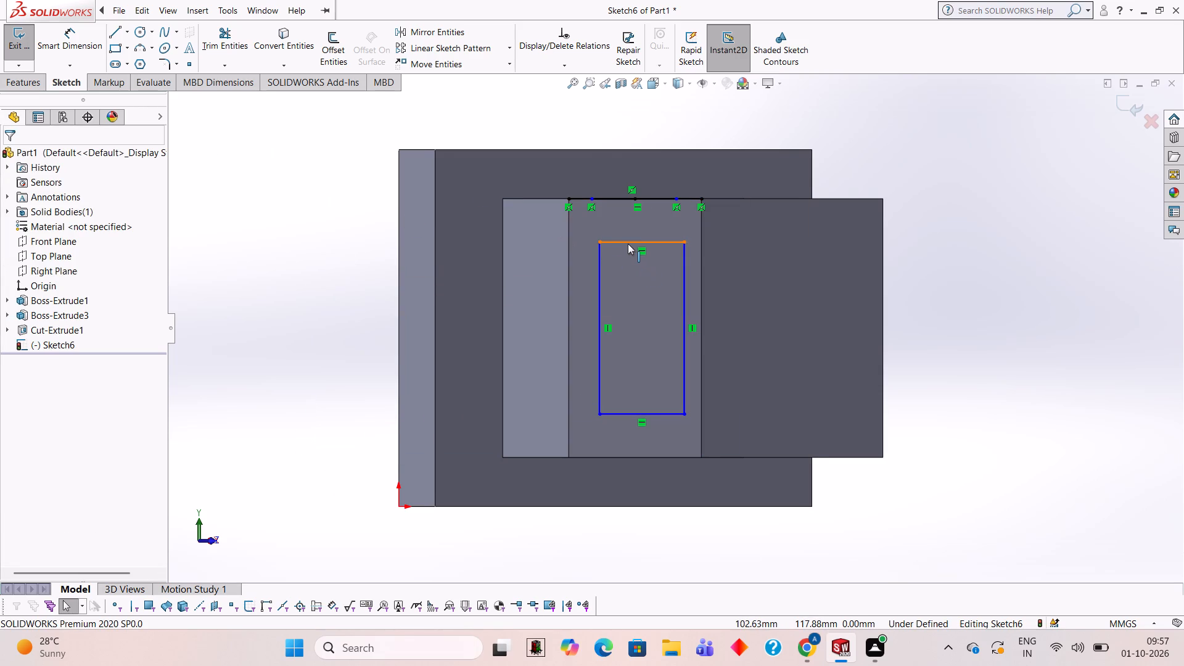
# Delete all four sides of the old 38 × 77 mm rectangle on the sloped face.
pyautogui.click(628, 244)
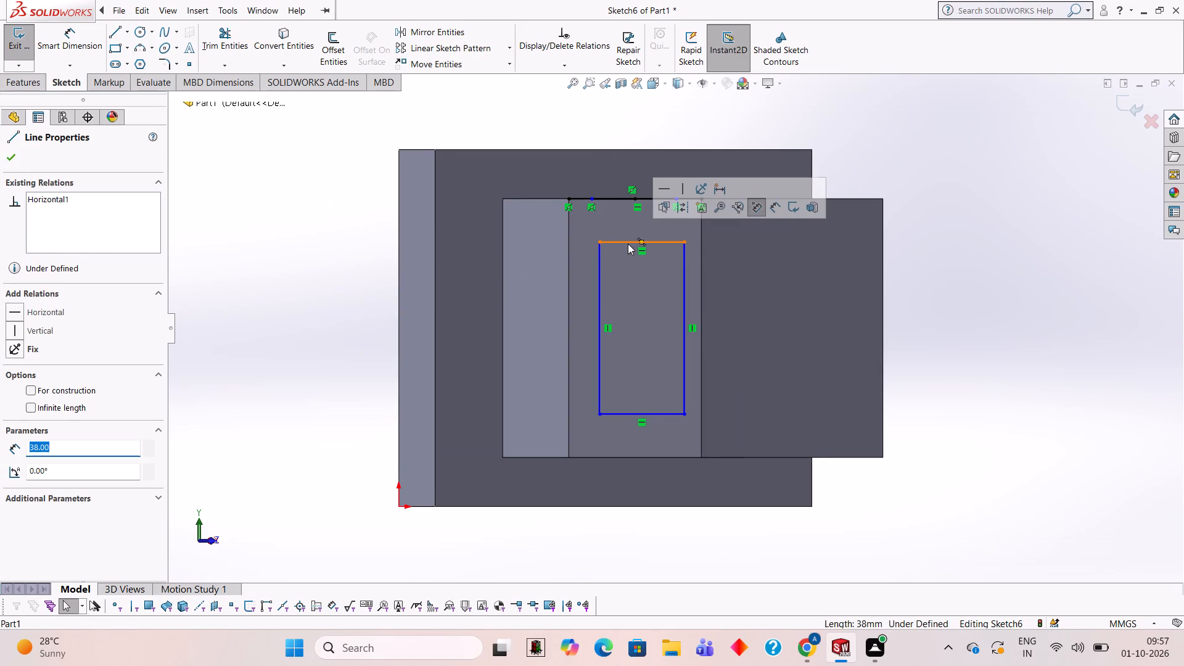
pyautogui.press('Delete')
pyautogui.click(598, 290)
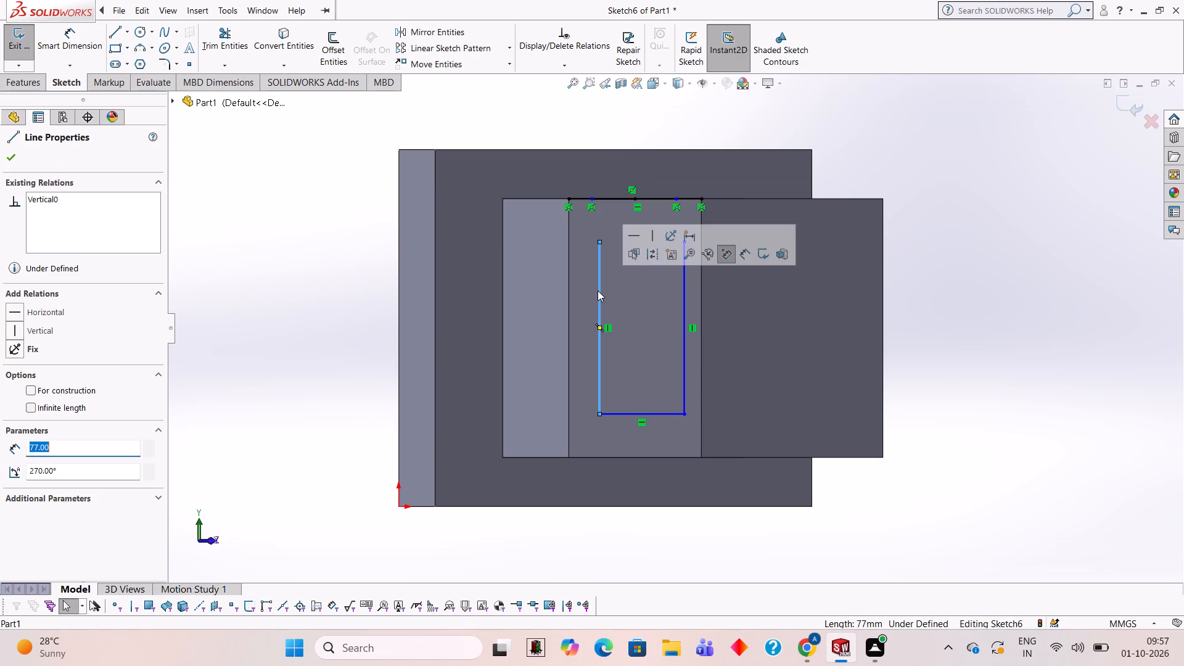
pyautogui.press('Delete')
pyautogui.click(683, 297)
pyautogui.press('Delete')
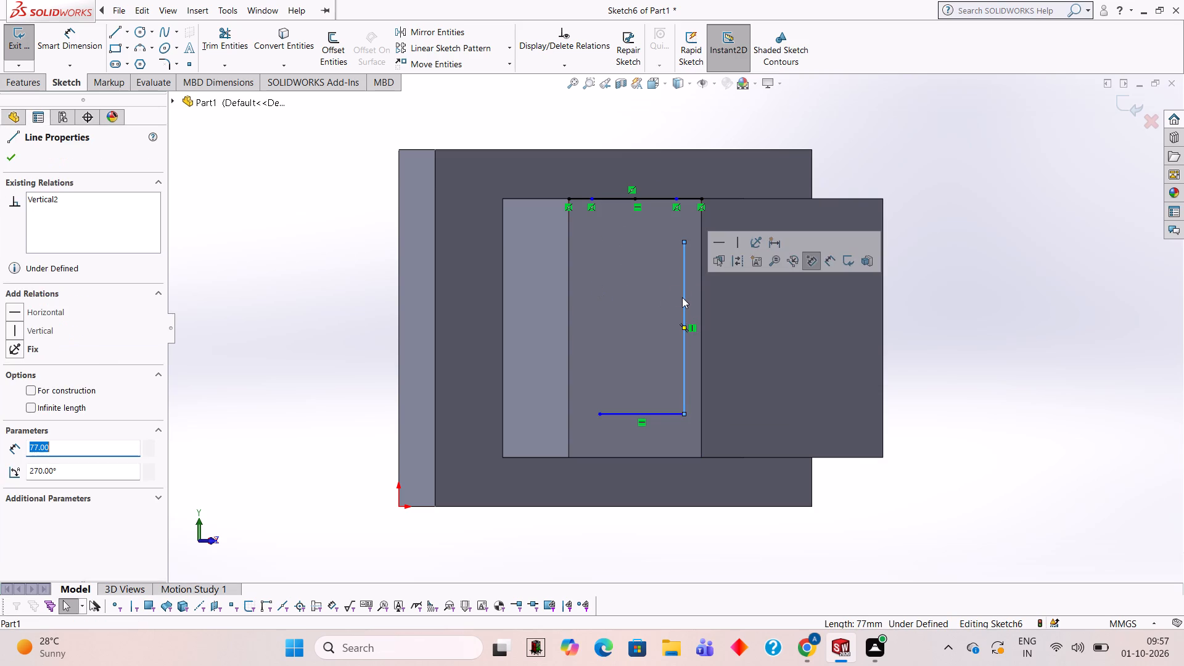
pyautogui.click(668, 416)
pyautogui.press('Delete')
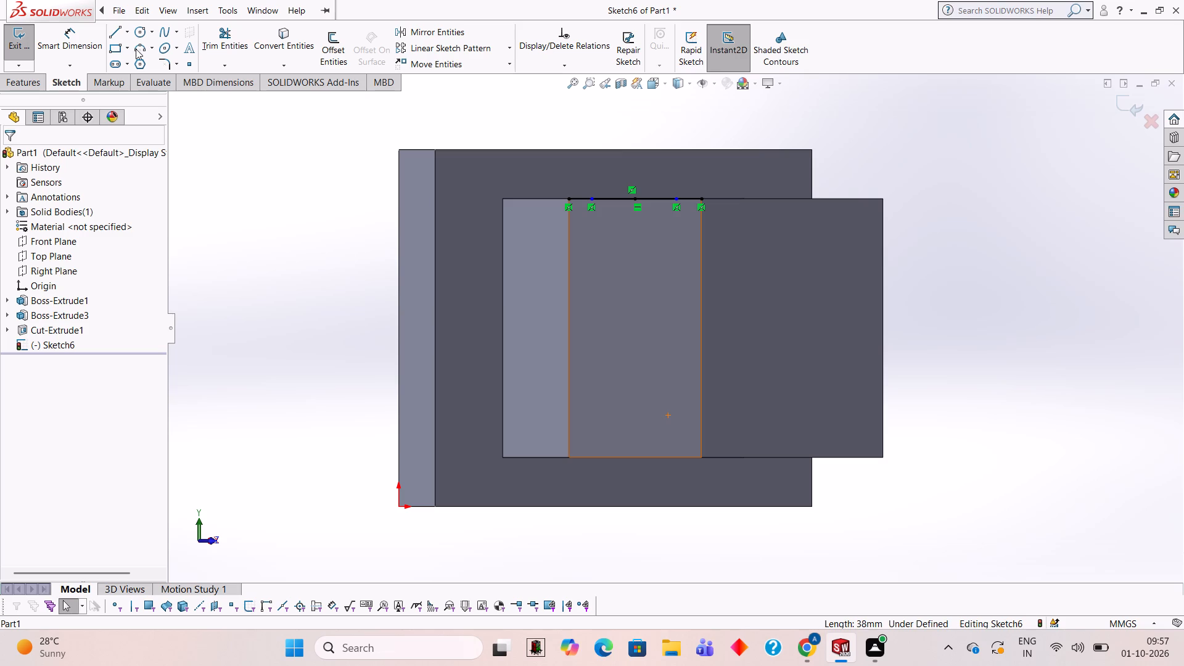
# From the 38 mm top line's left end, sketch a 116 mm vertical, 38 mm along the bottom edge, and a 116 mm vertical back up.
pyautogui.click(114, 33)
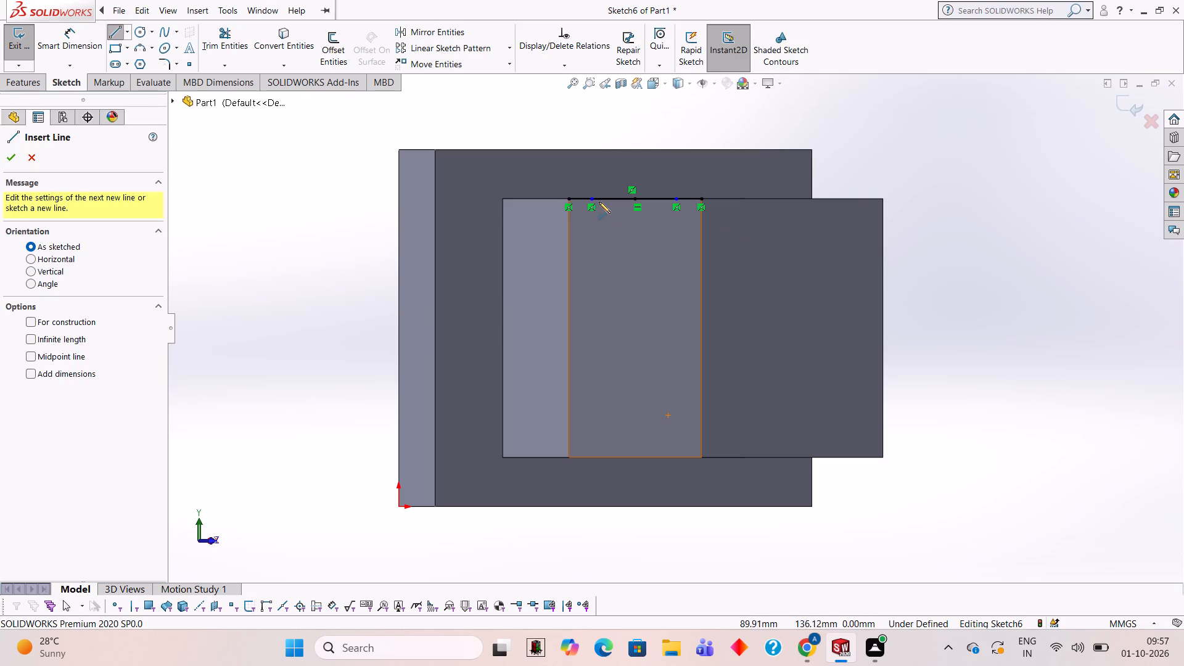
pyautogui.click(591, 199)
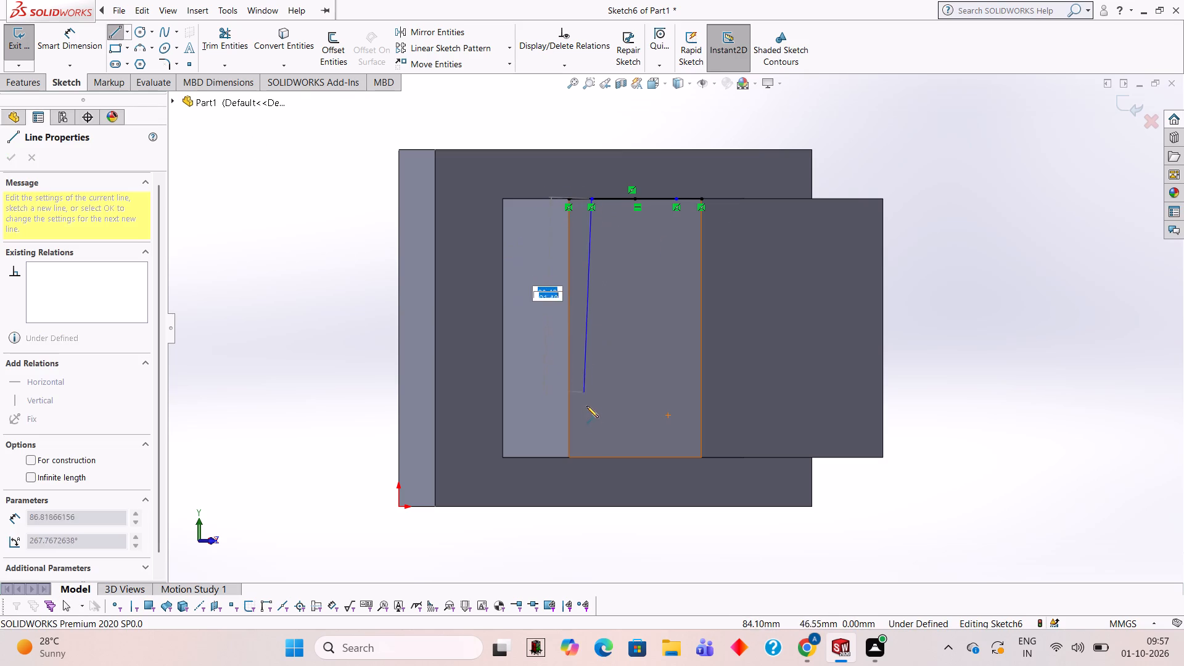
pyautogui.click(591, 456)
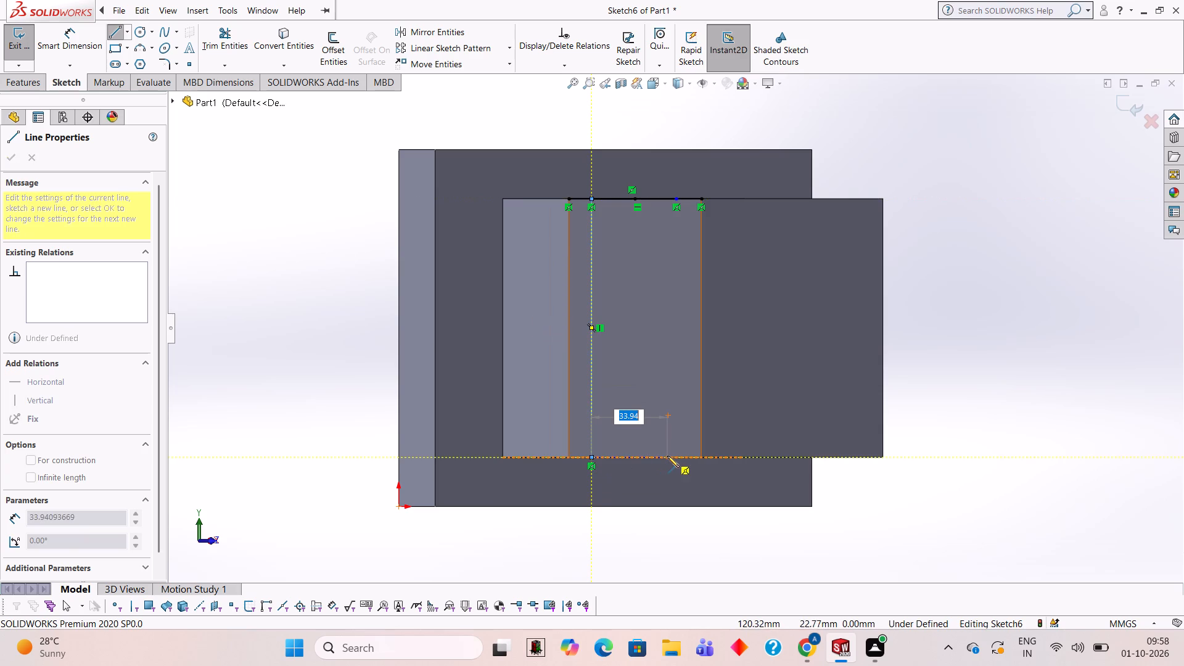
pyautogui.write('38')
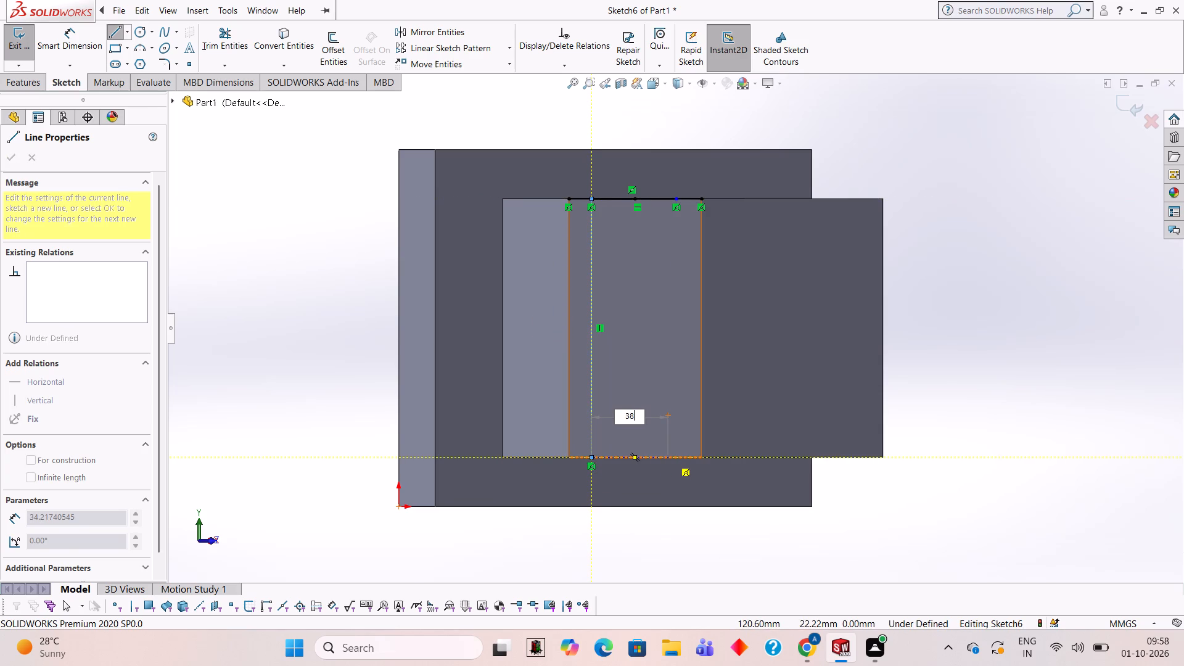
pyautogui.press('Return')
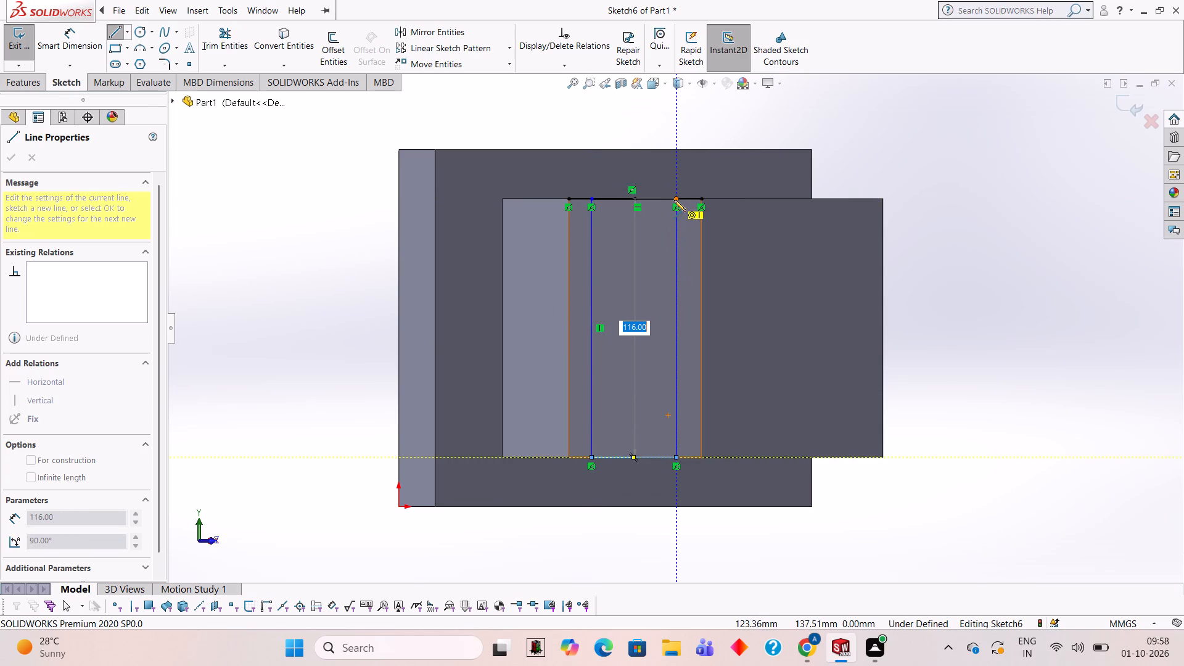
pyautogui.click(676, 197)
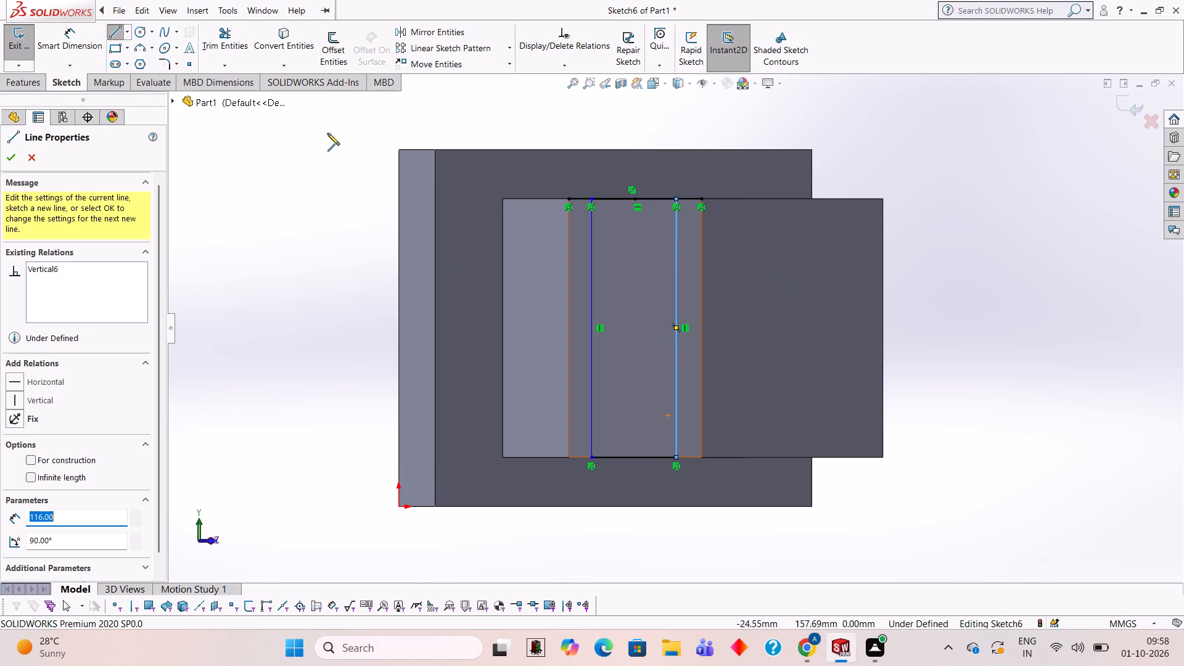
# Trim the top edge line's two overhanging ends outside the 38 mm wide profile.
pyautogui.click(183, 35)
pyautogui.click(224, 39)
pyautogui.click(575, 195)
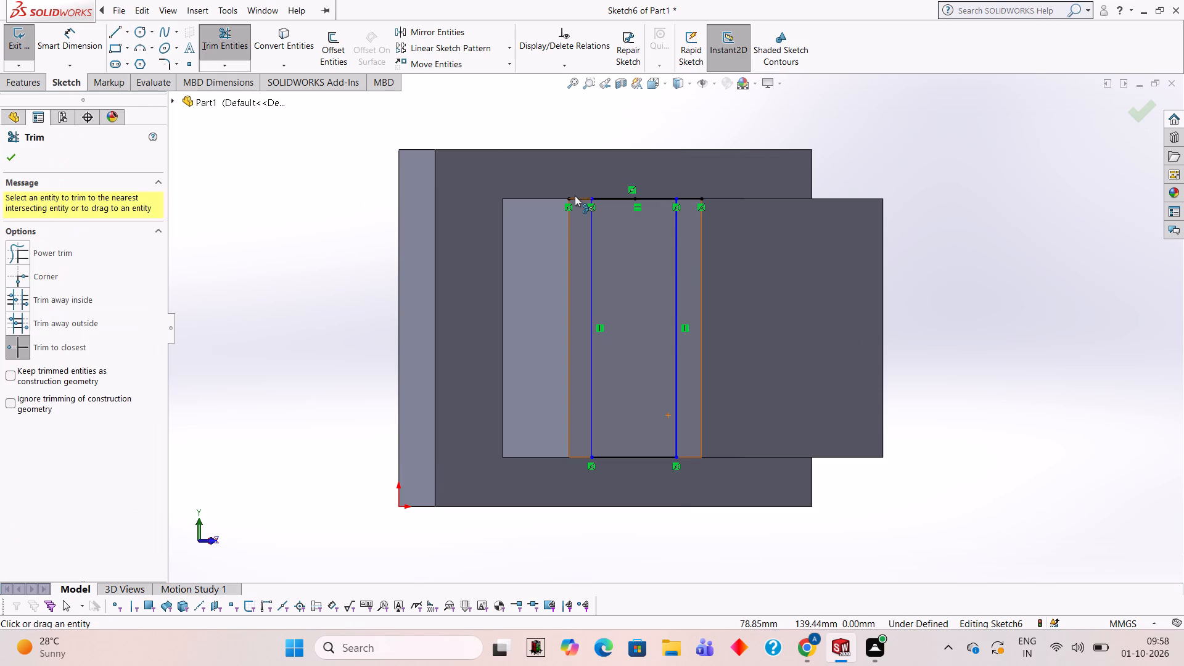
pyautogui.click(633, 331)
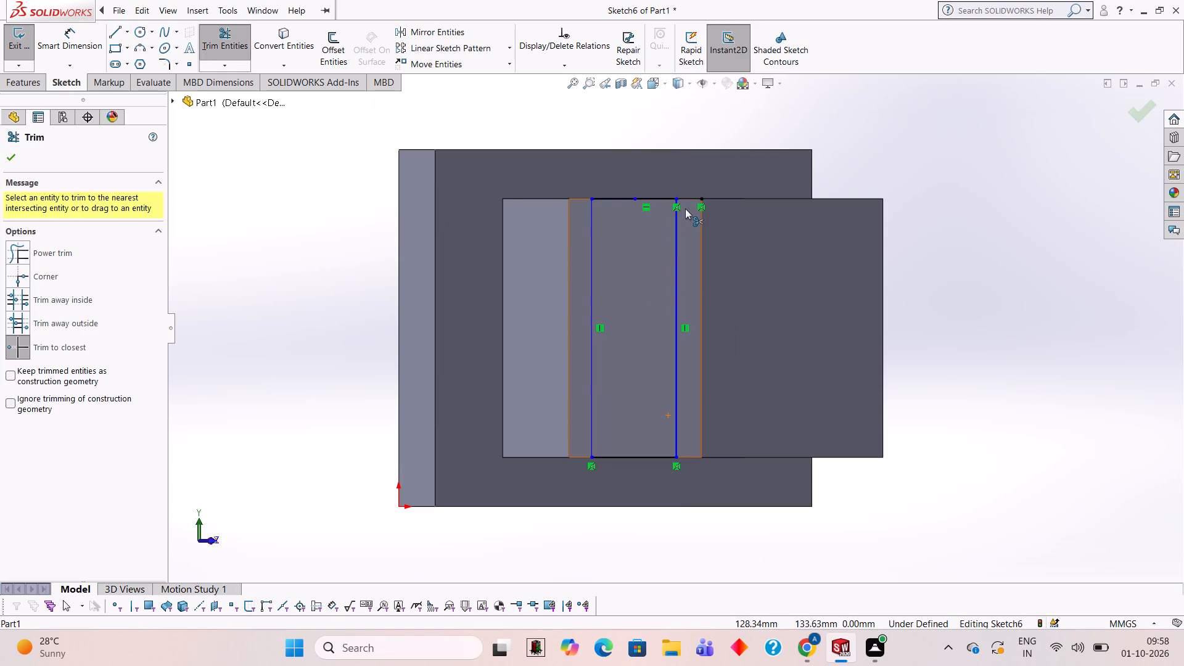
pyautogui.click(687, 199)
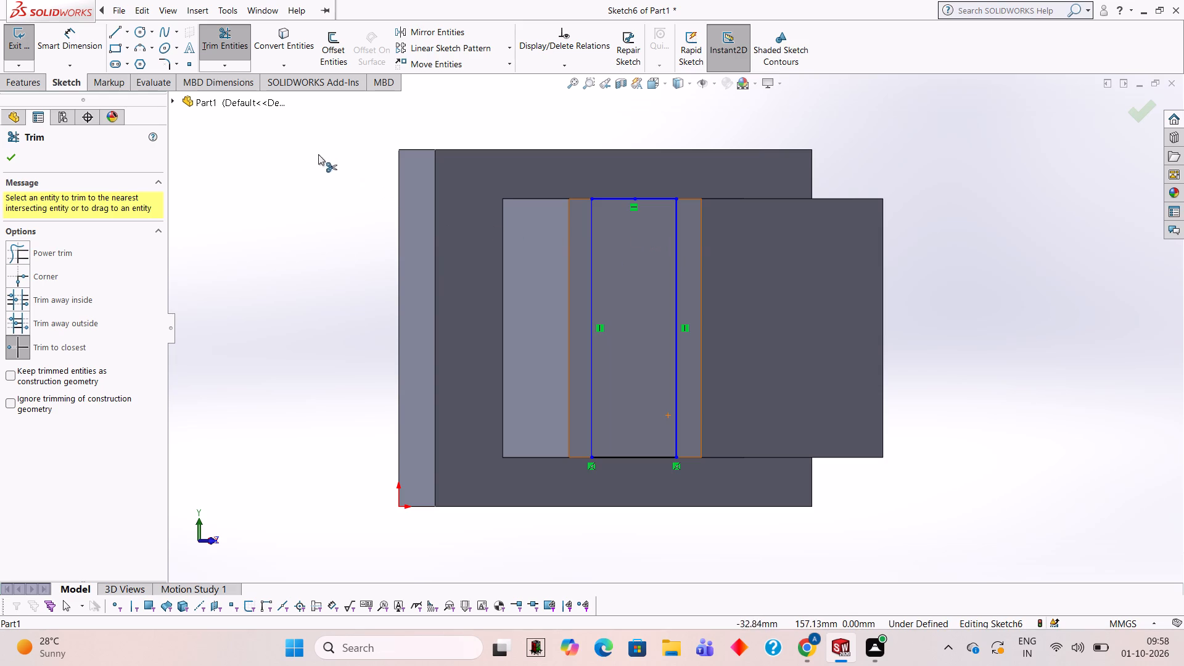
# Sketch a 19.5 mm line down the right side from its top corner, continued by a 38 mm horizontal line to the left side.
pyautogui.click(112, 35)
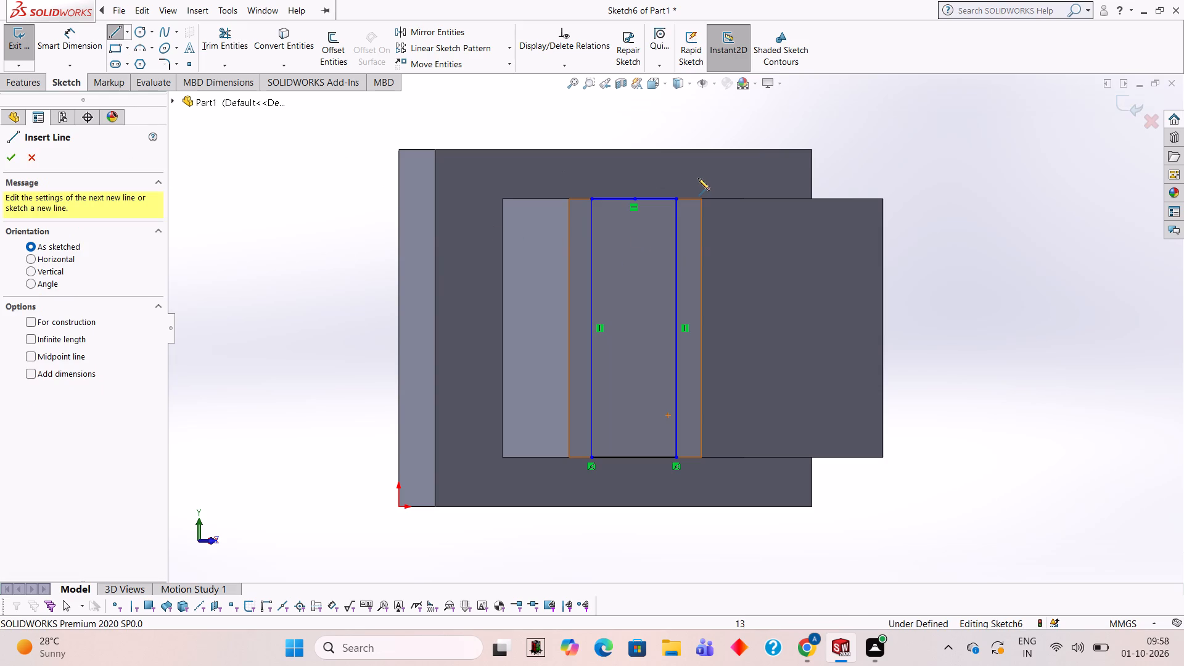
pyautogui.click(676, 197)
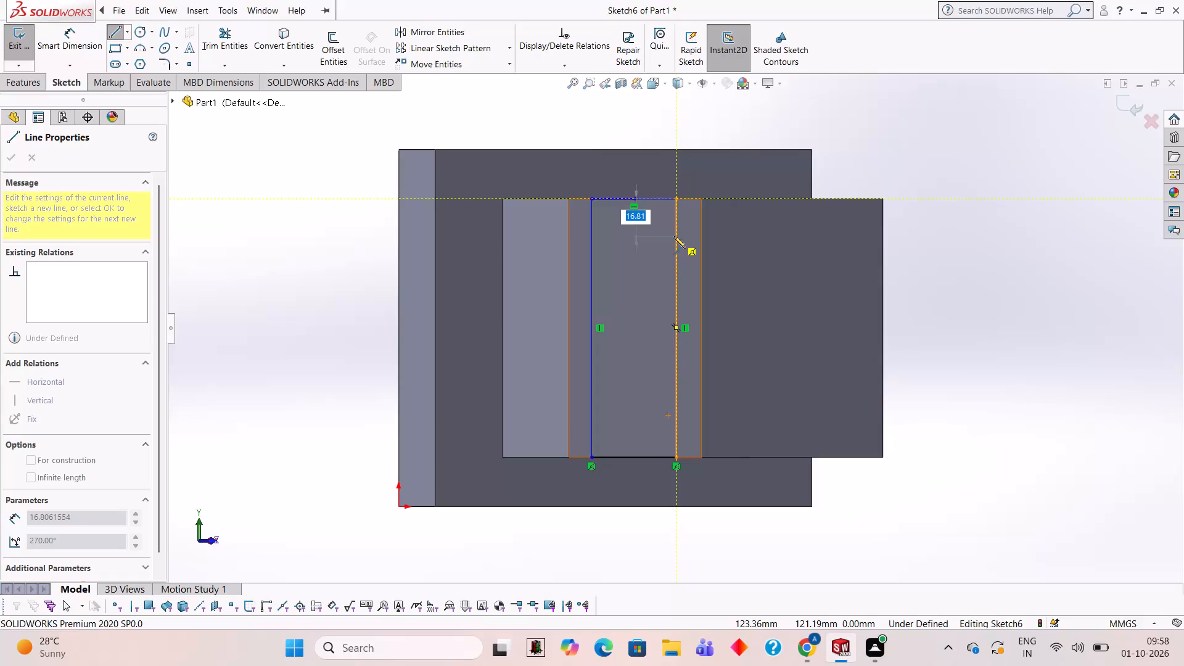
pyautogui.write('19.5')
pyautogui.press('Return')
pyautogui.click(591, 241)
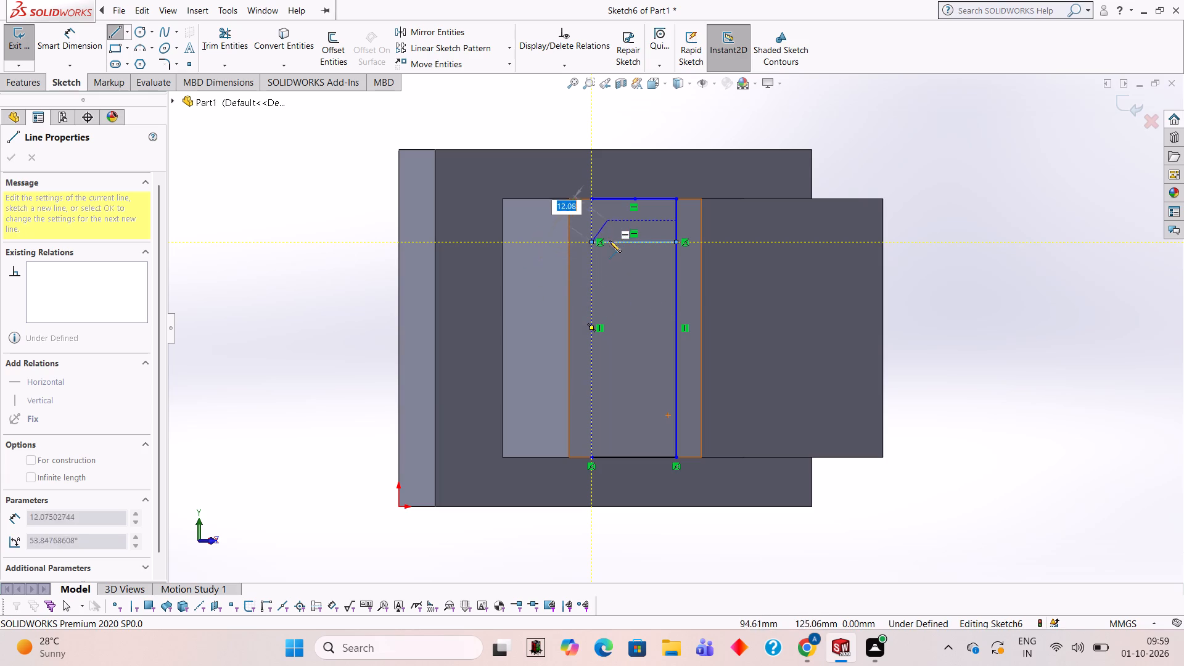
pyautogui.press('Escape')
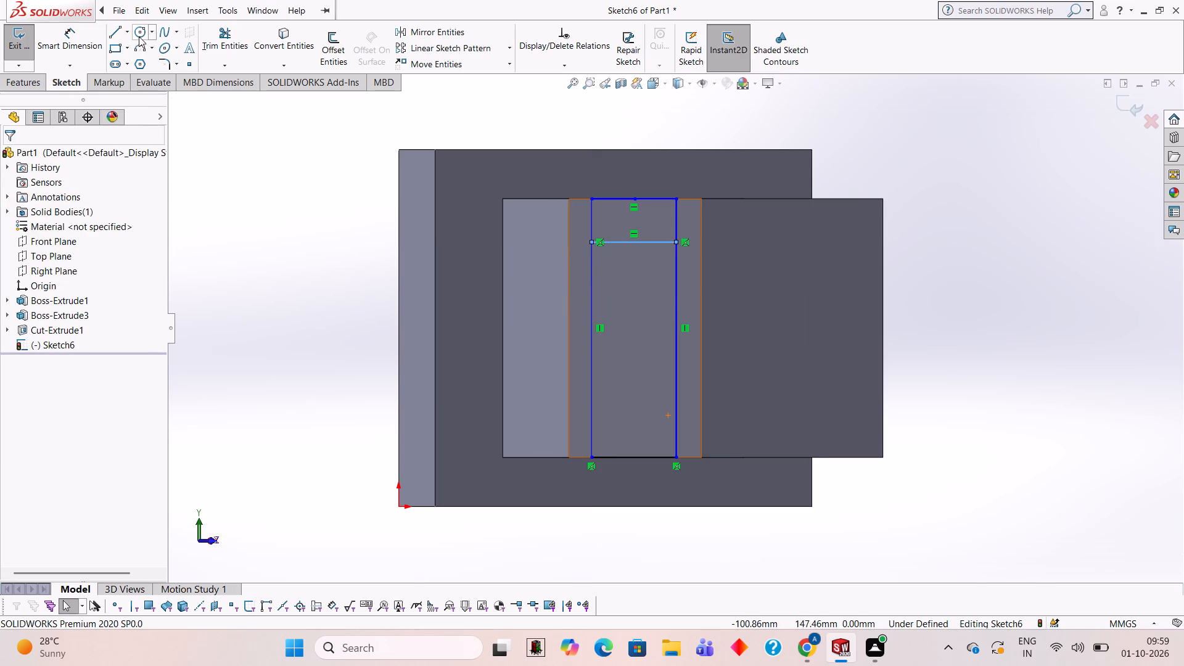
# From the bottom-right corner, sketch 19.5 mm up, 38 mm across to the left side, and 77 mm up to the upper crossline.
pyautogui.click(113, 30)
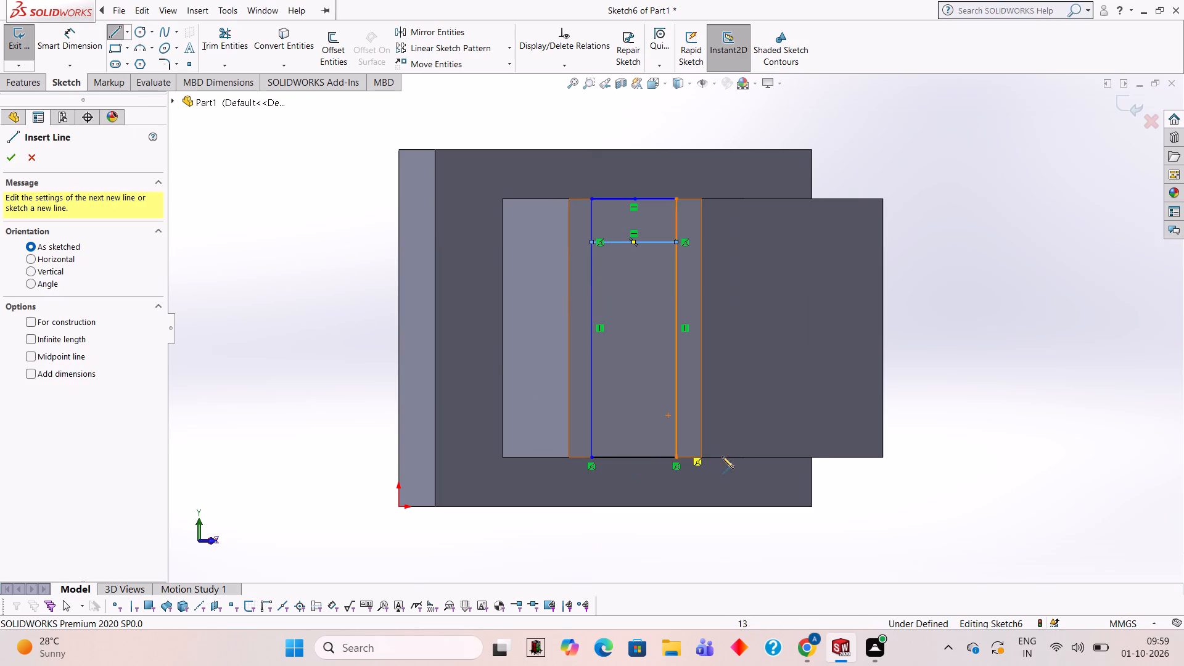
pyautogui.click(675, 456)
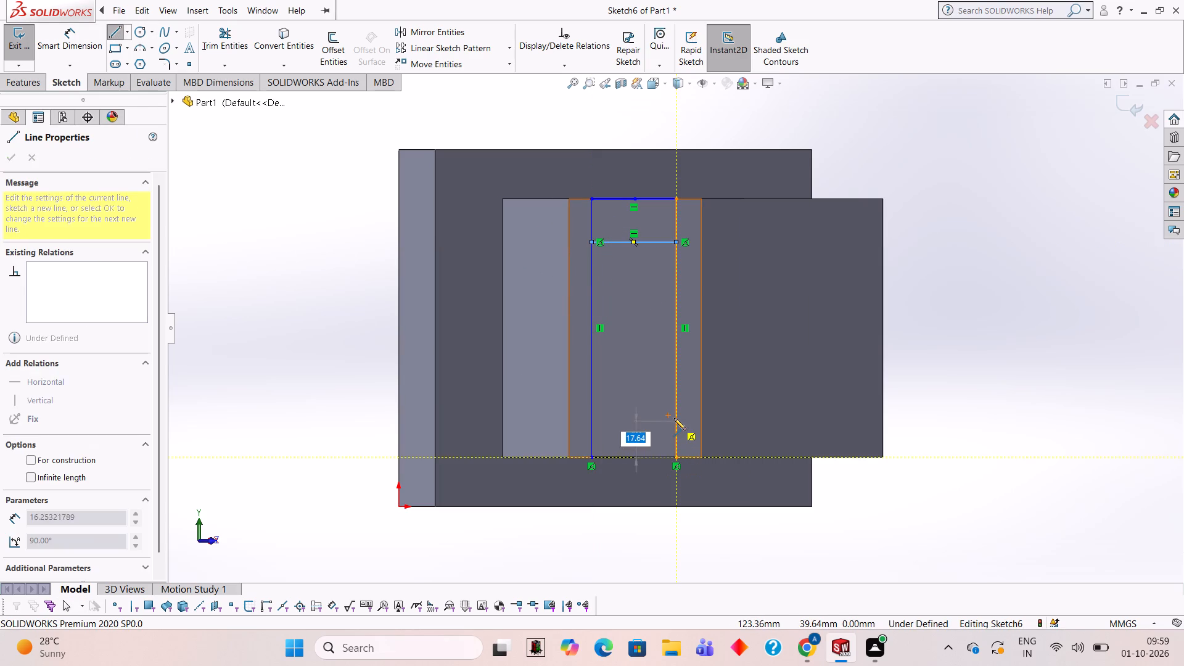
pyautogui.write('19.5')
pyautogui.press('Return')
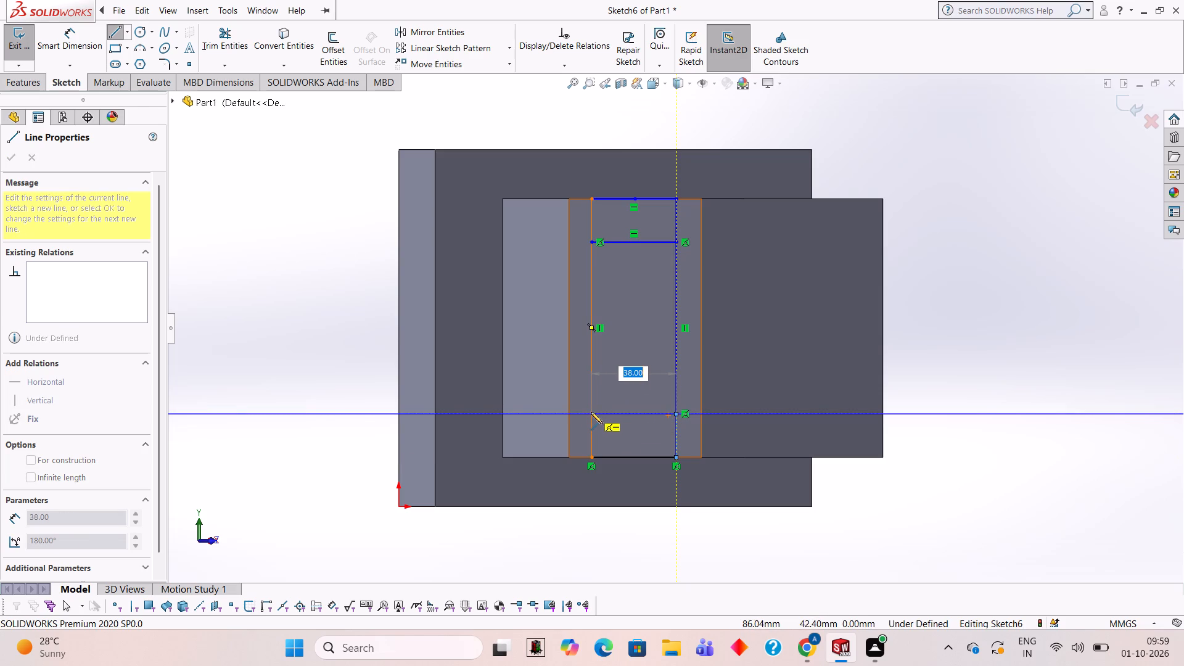
pyautogui.click(591, 413)
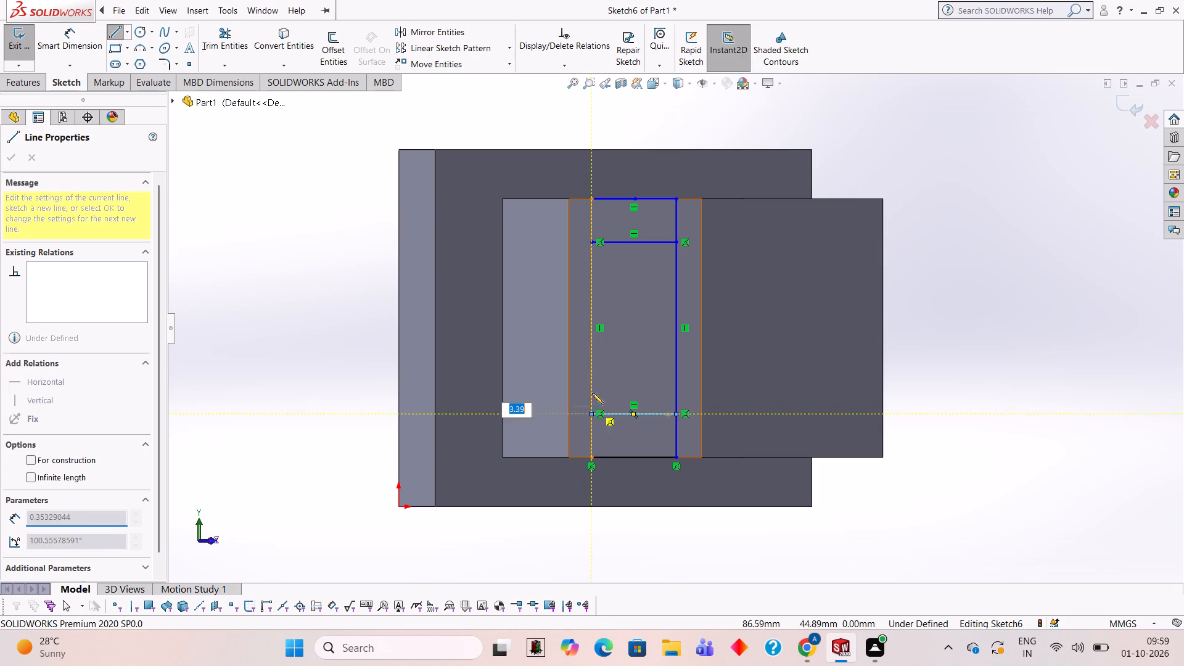
pyautogui.click(590, 240)
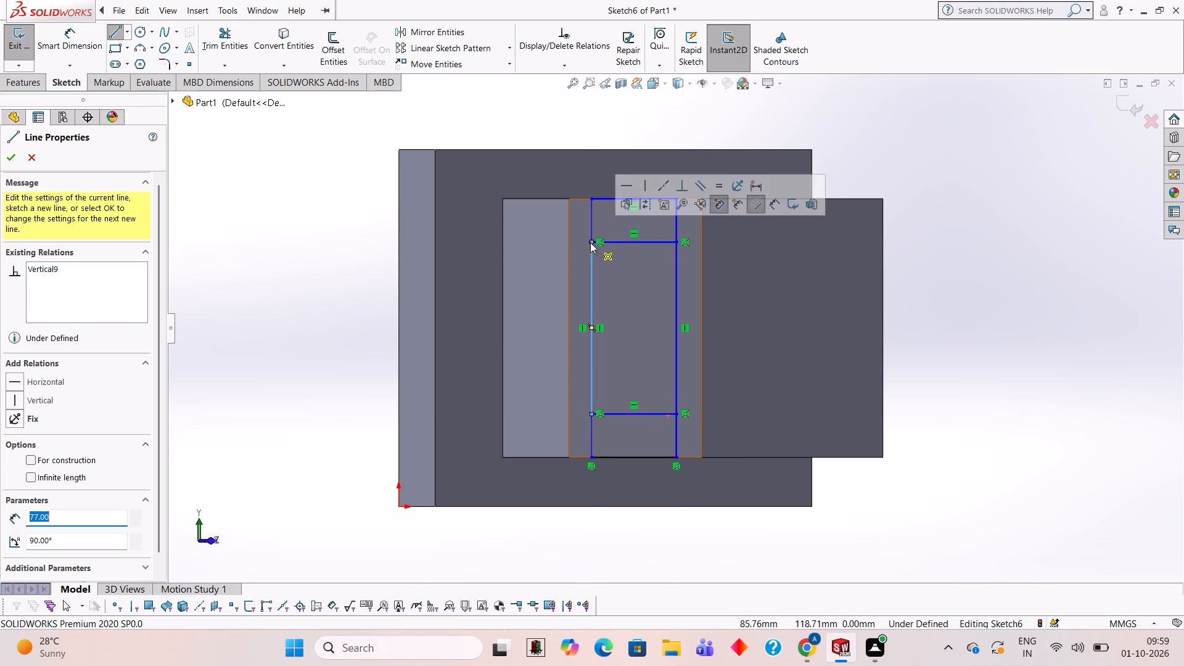
# Trim away the line along the sloped face's top edge and both side segments above the upper crossline.
pyautogui.click(228, 40)
pyautogui.click(649, 198)
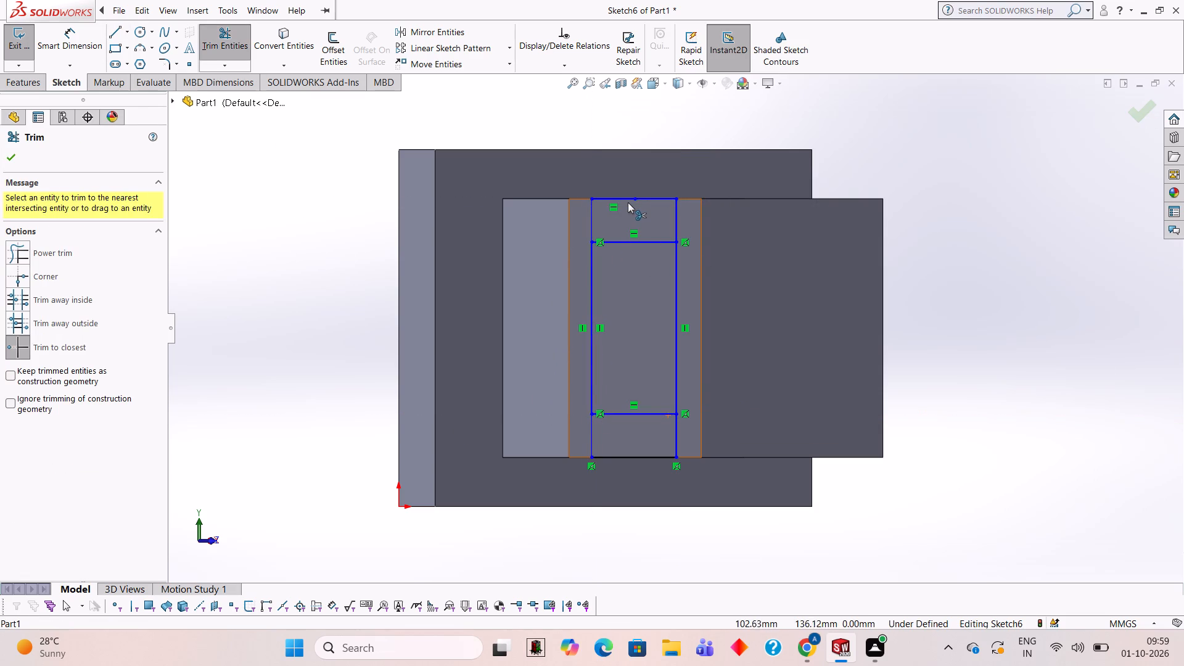
pyautogui.click(627, 201)
pyautogui.click(650, 201)
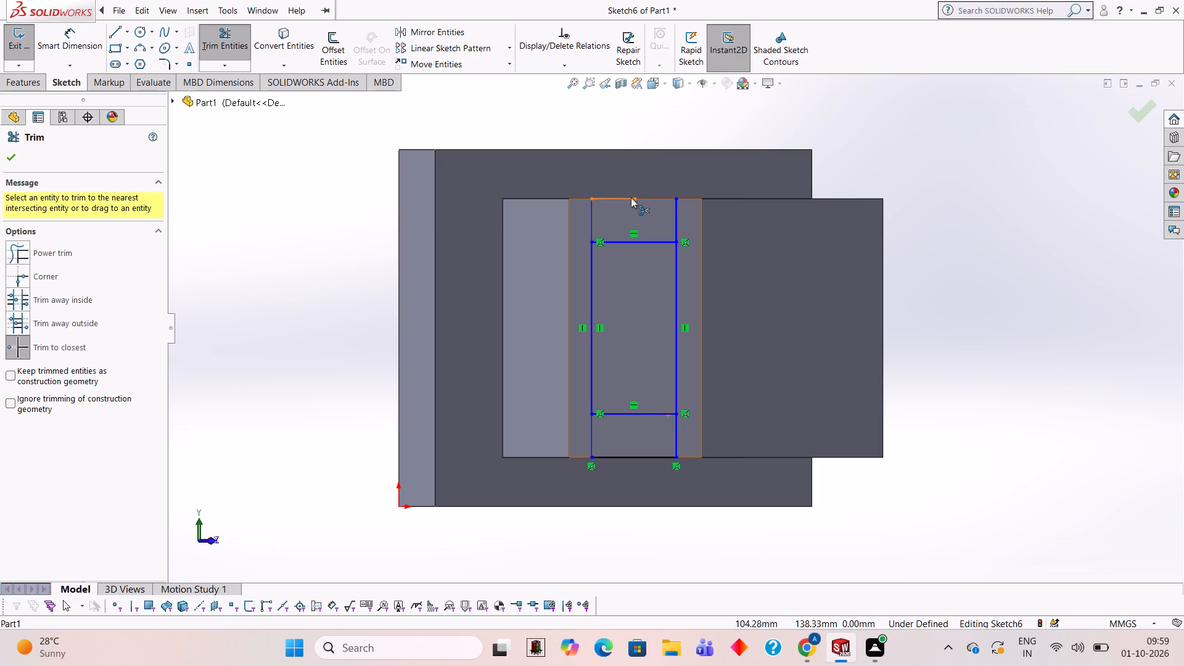
pyautogui.click(631, 197)
pyautogui.click(624, 199)
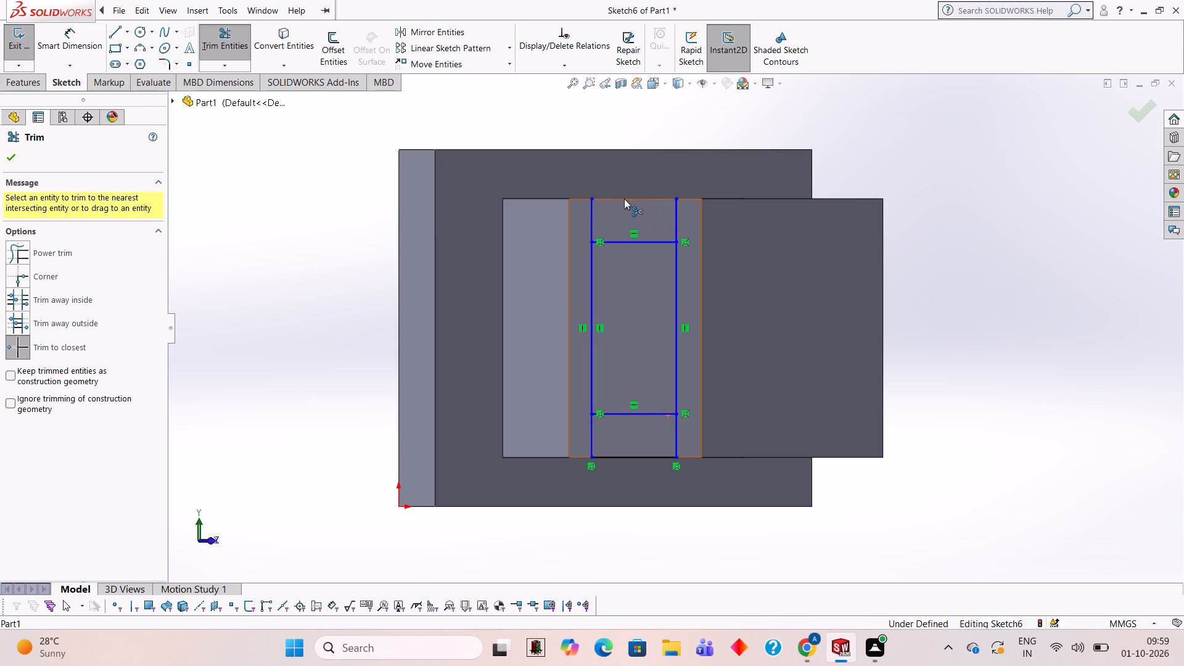
pyautogui.click(674, 213)
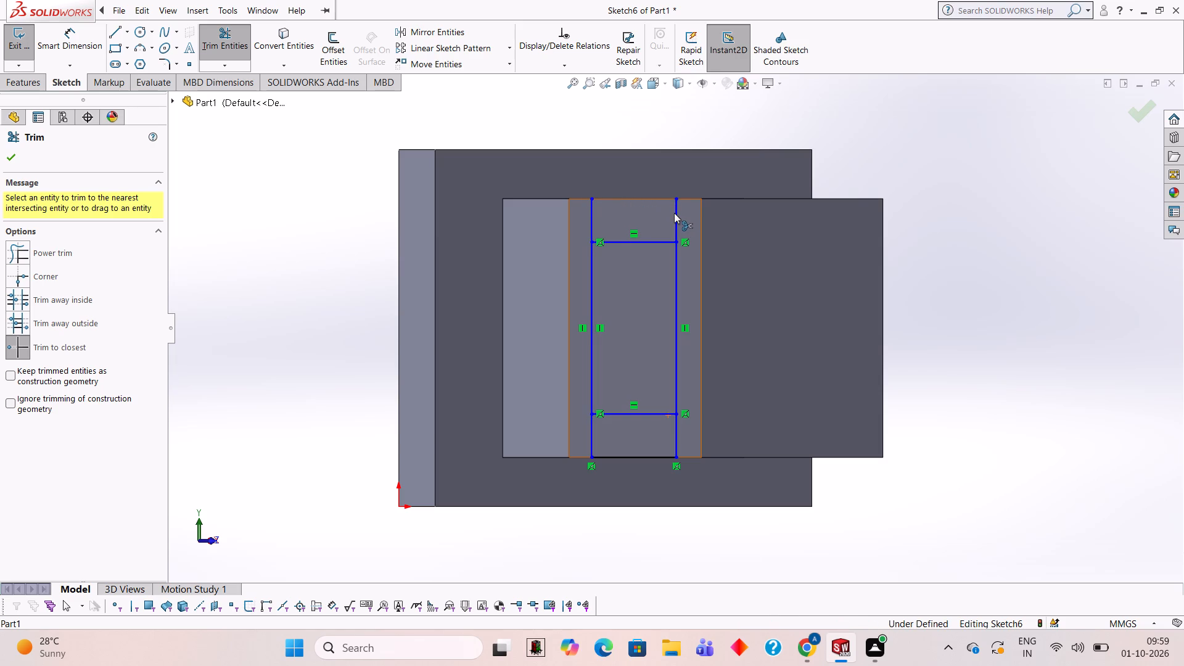
pyautogui.click(675, 214)
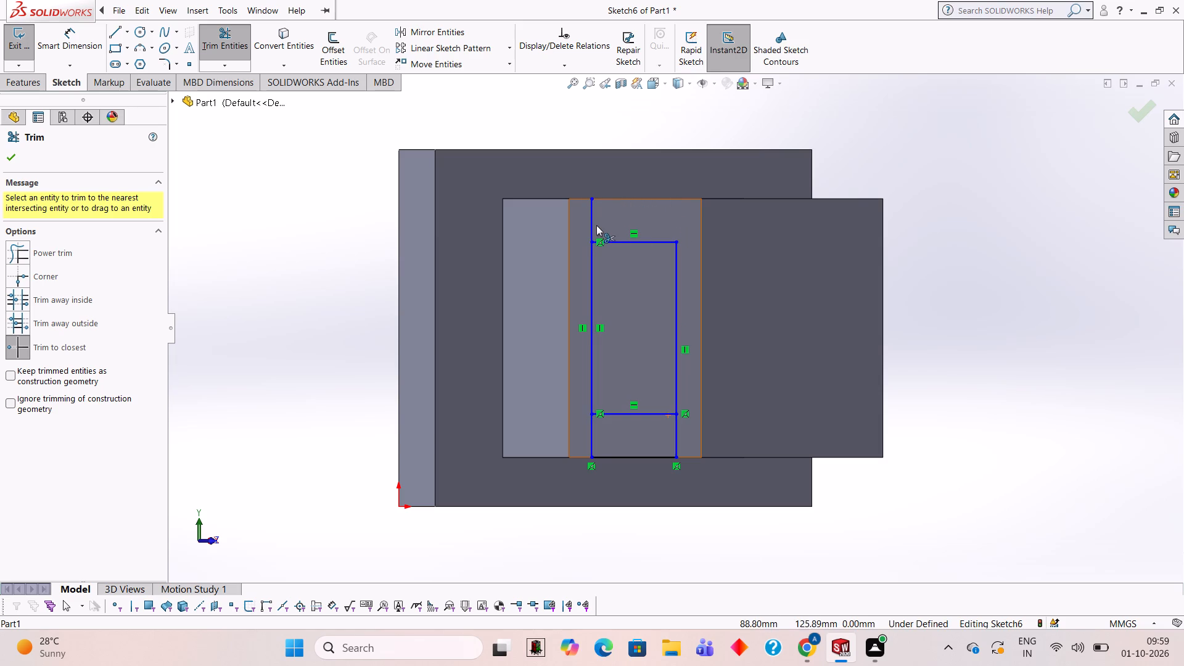
pyautogui.click(592, 219)
pyautogui.click(592, 219)
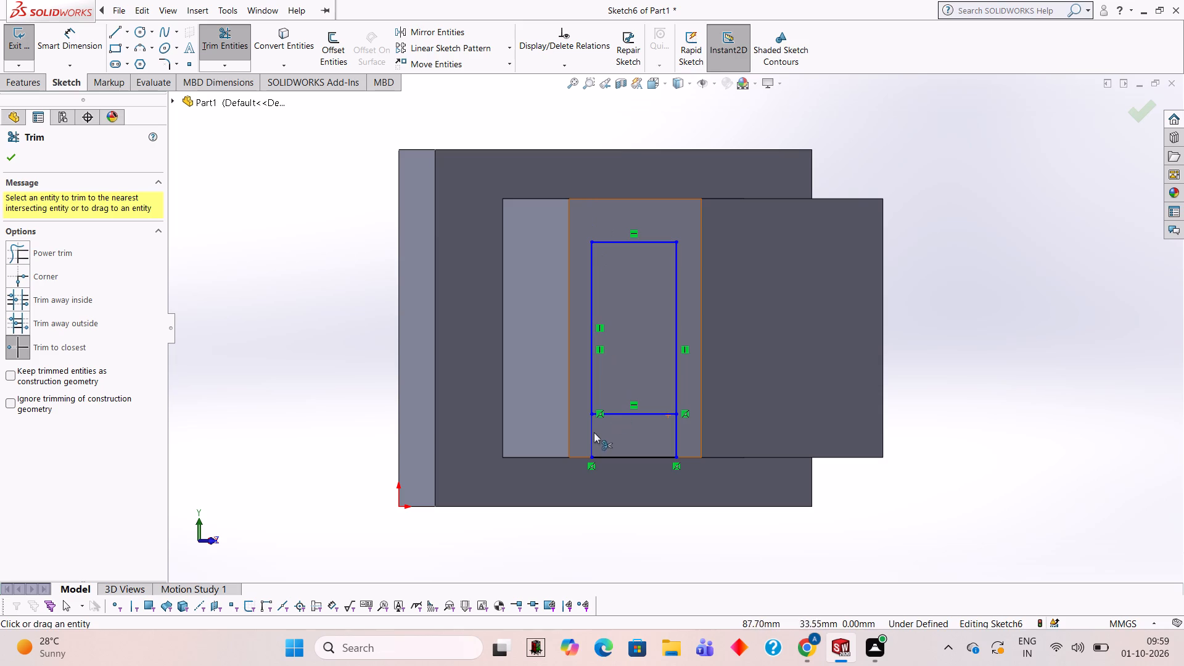
# Trim away both side segments below the lower crossline and the line along the sloped face's bottom edge.
pyautogui.click(588, 434)
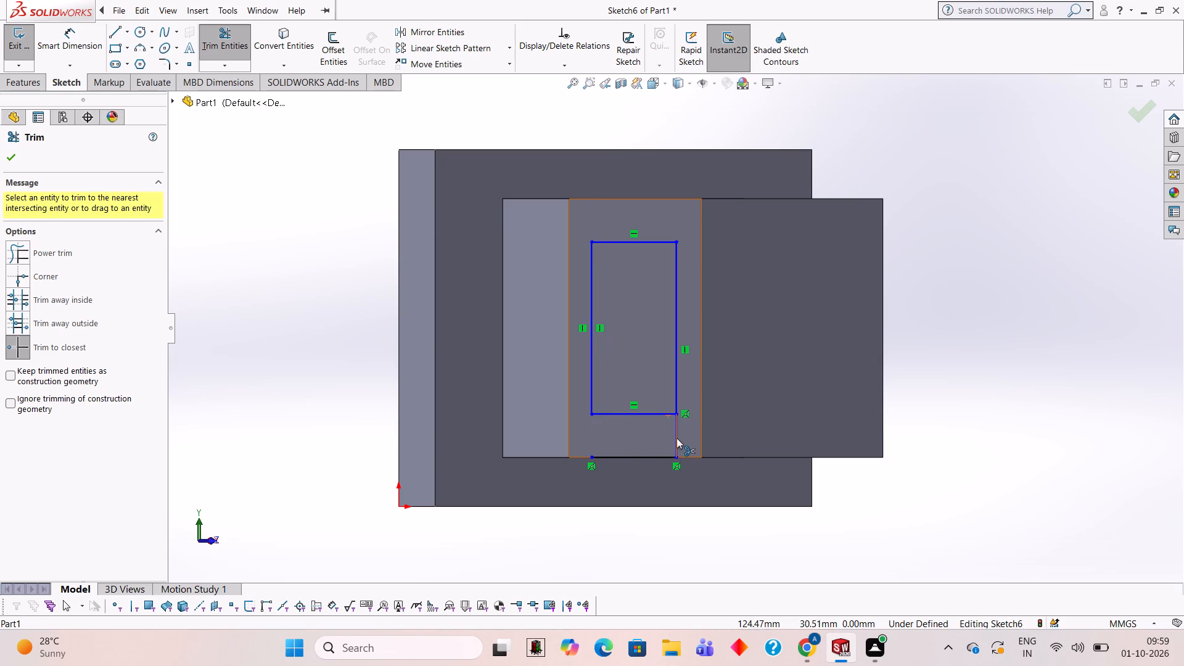
pyautogui.click(676, 438)
pyautogui.click(677, 438)
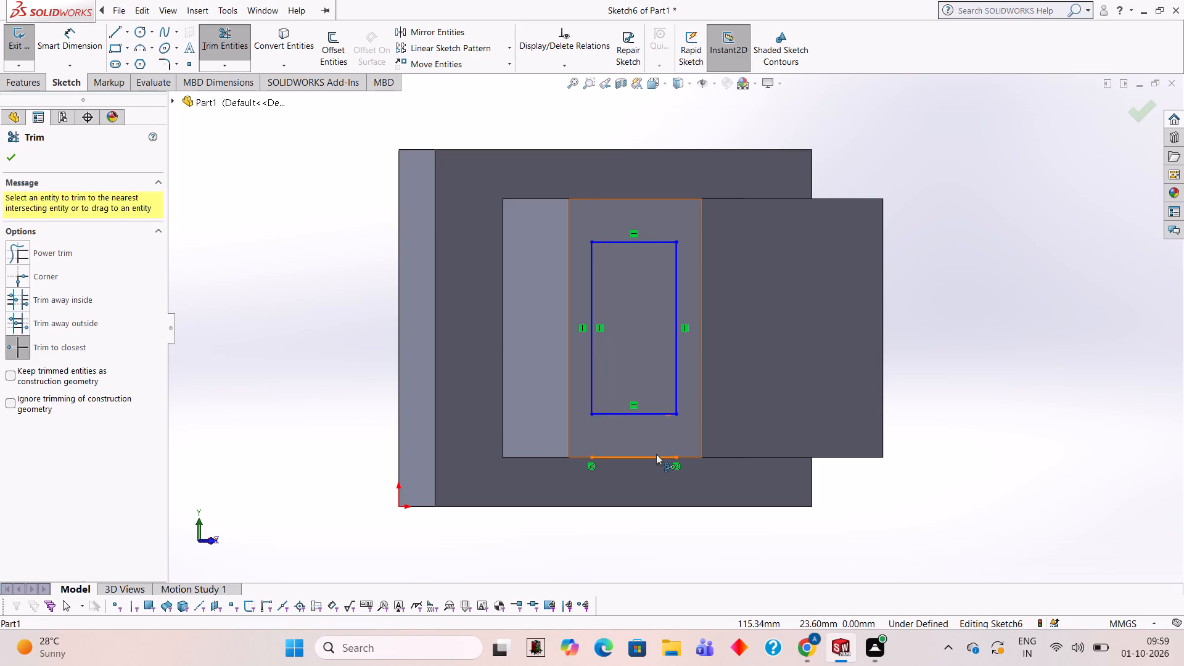
pyautogui.click(656, 453)
pyautogui.click(656, 454)
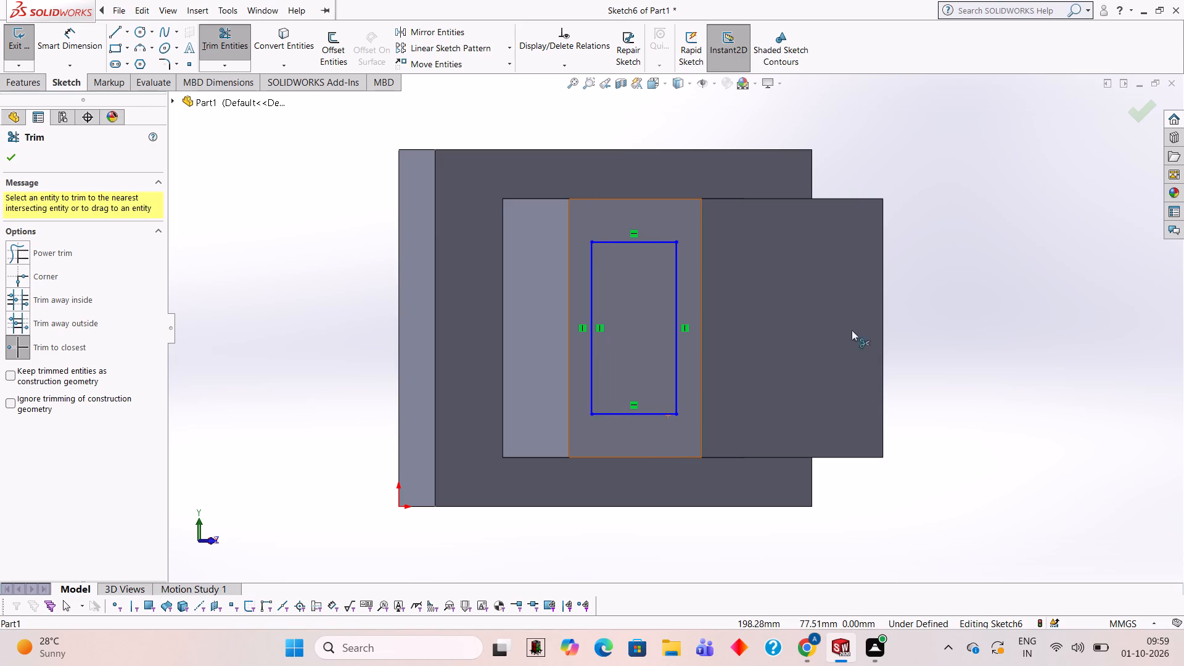
# Cut-extrude the rectangle on the sloped face to a blind depth of 200 mm through the block and plate.
pyautogui.moveTo(1024, 255); pyautogui.dragTo(980, 221, button='middle')
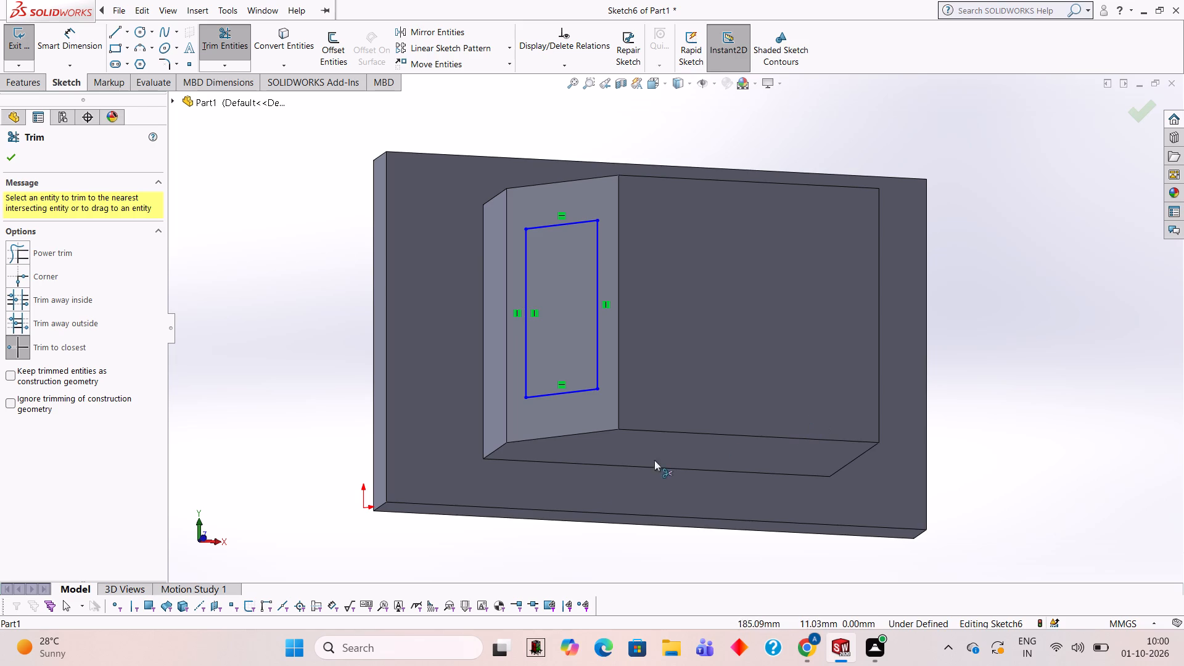
pyautogui.click(33, 86)
pyautogui.click(224, 46)
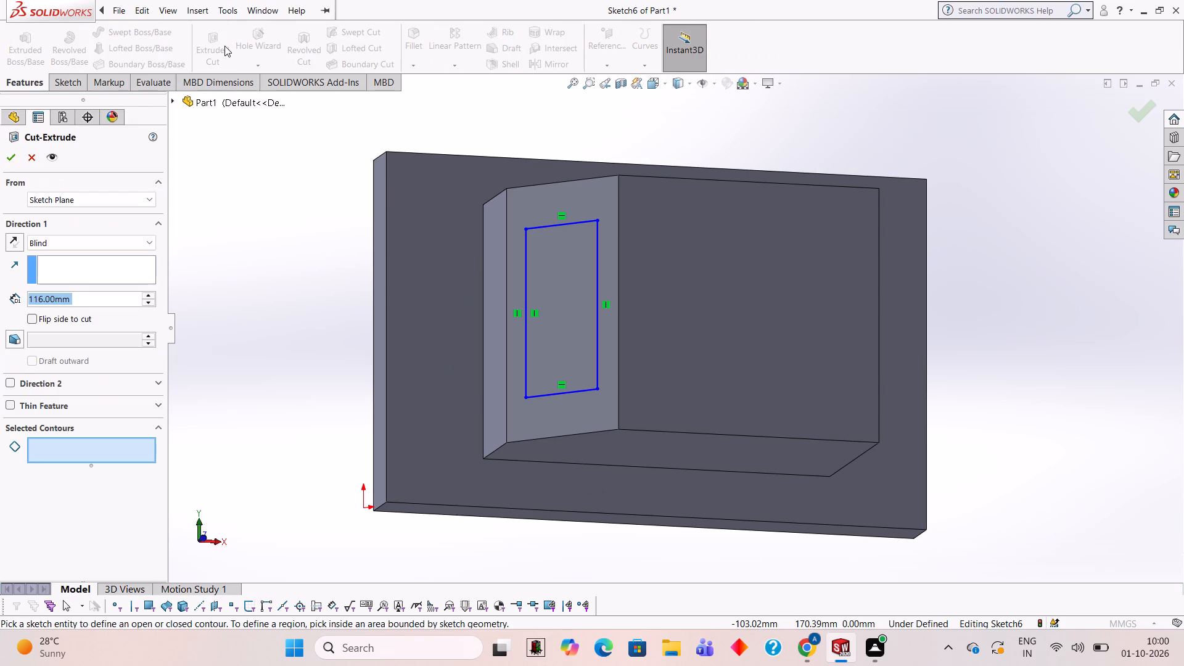
pyautogui.click(570, 271)
pyautogui.moveTo(736, 313); pyautogui.dragTo(712, 213, button='middle')
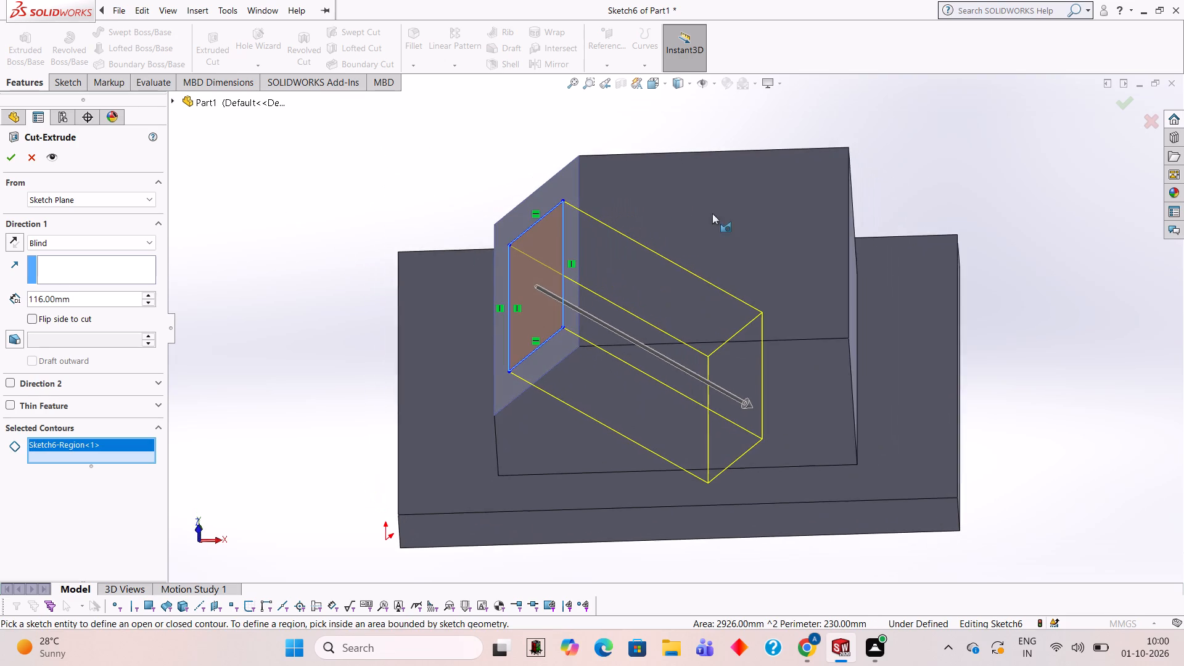
pyautogui.moveTo(728, 286); pyautogui.dragTo(739, 205, button='middle')
pyautogui.moveTo(761, 334); pyautogui.dragTo(746, 255, button='middle')
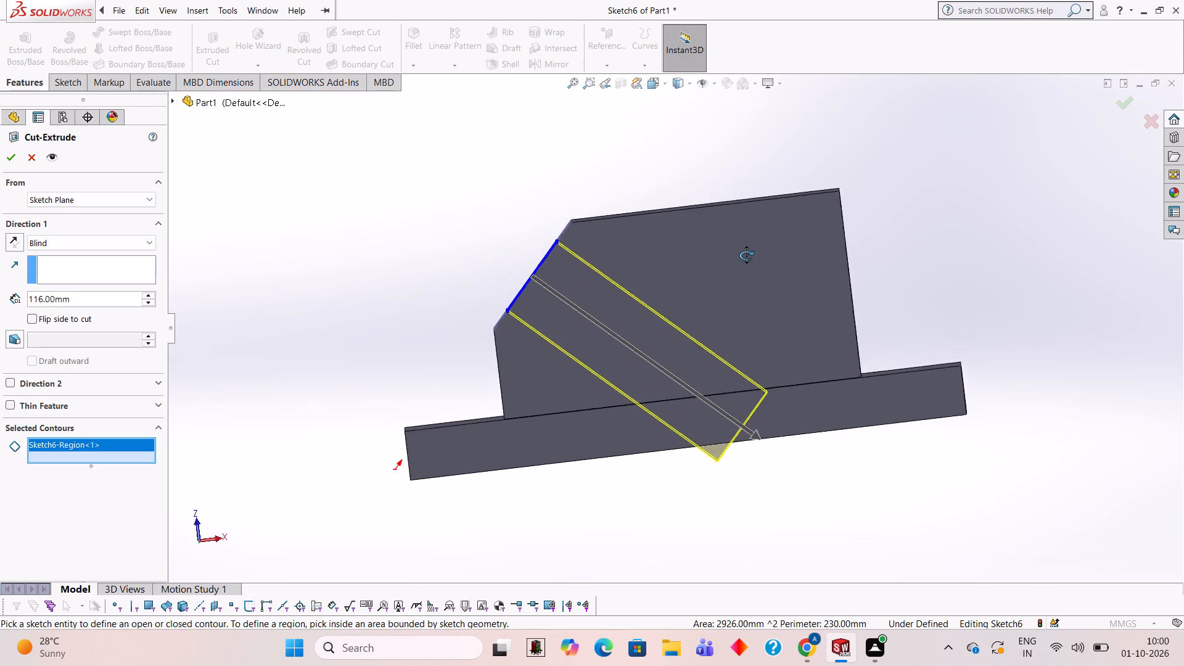
pyautogui.moveTo(746, 255); pyautogui.dragTo(749, 239, button='middle')
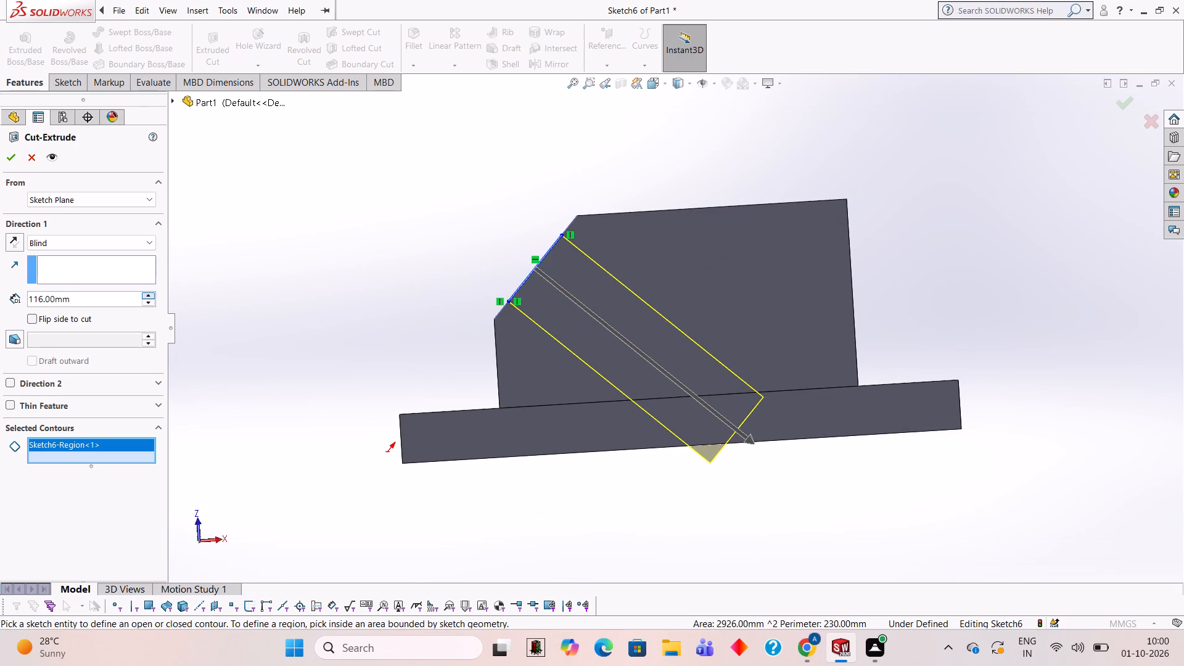
pyautogui.click(129, 298)
pyautogui.press('BackSpace')
pyautogui.press('BackSpace')
pyautogui.press('BackSpace')
pyautogui.press('BackSpace')
pyautogui.press('BackSpace')
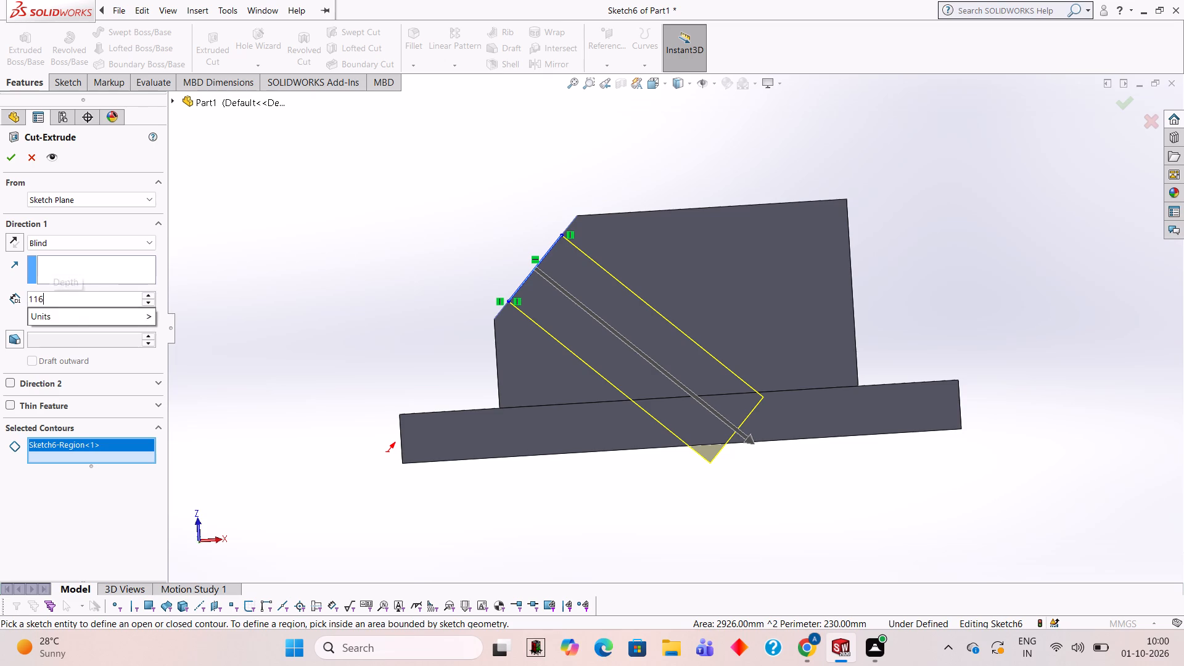
pyautogui.press('BackSpace')
pyautogui.press('BackSpace')
pyautogui.press('BackSpace')
pyautogui.write('200')
pyautogui.press('Return')
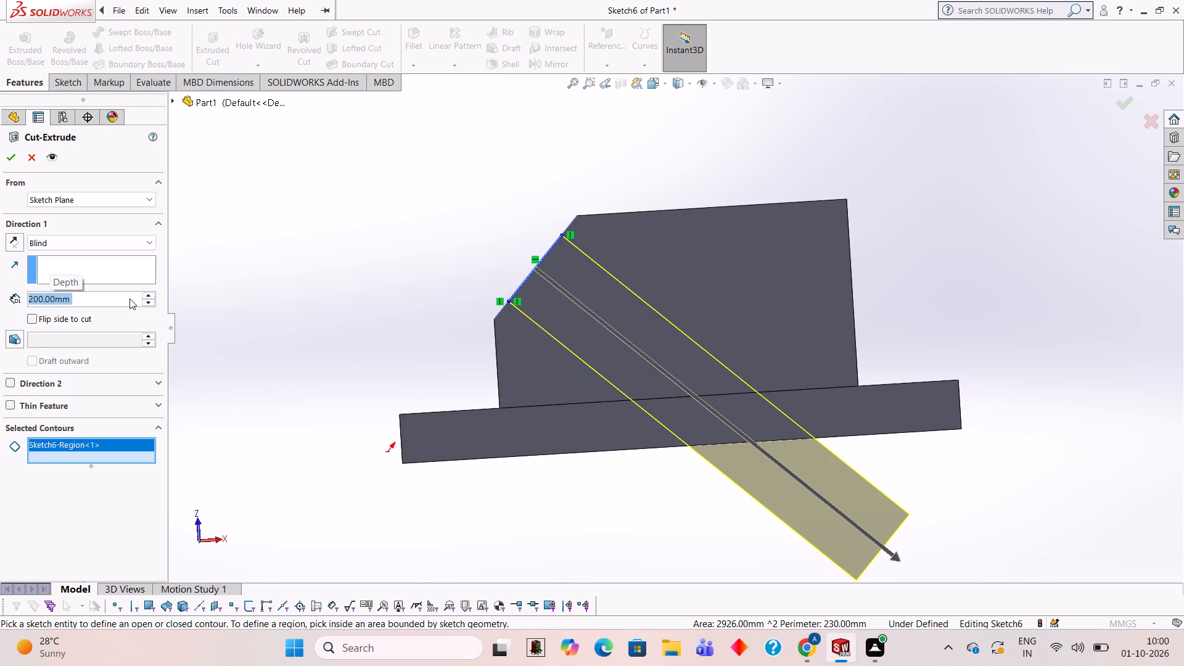
pyautogui.click(11, 158)
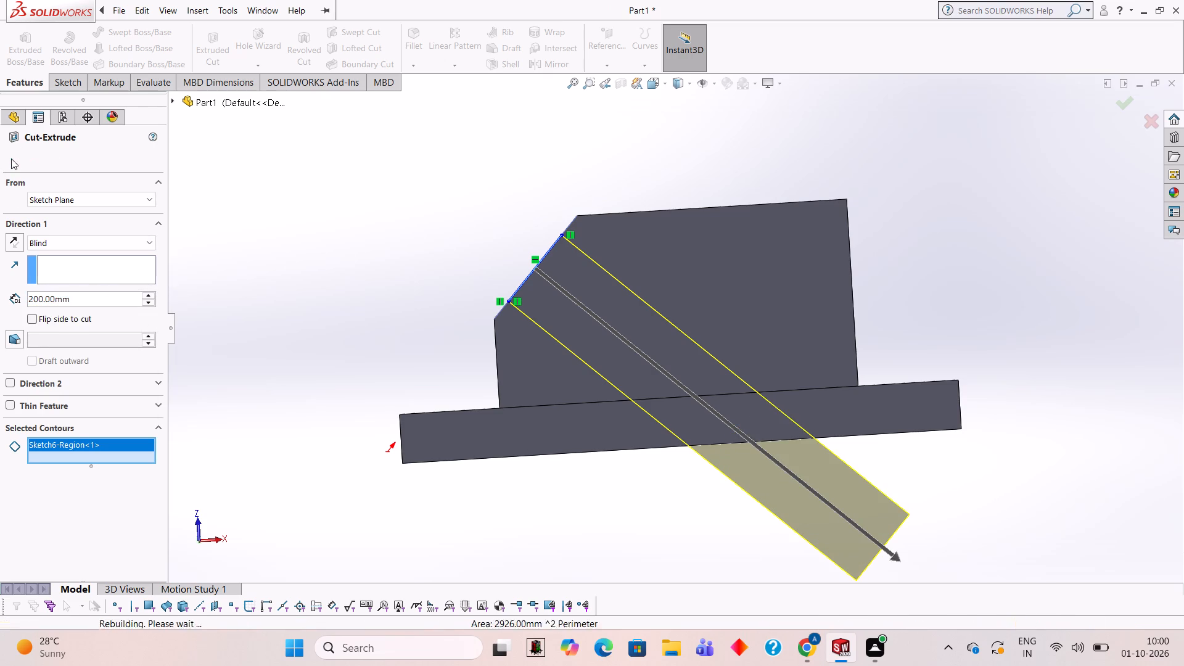
pyautogui.click(303, 241)
# Examine the rectangular opening in the sloped face and the rest of the part from several angles.
pyautogui.moveTo(305, 250); pyautogui.dragTo(374, 532, button='middle')
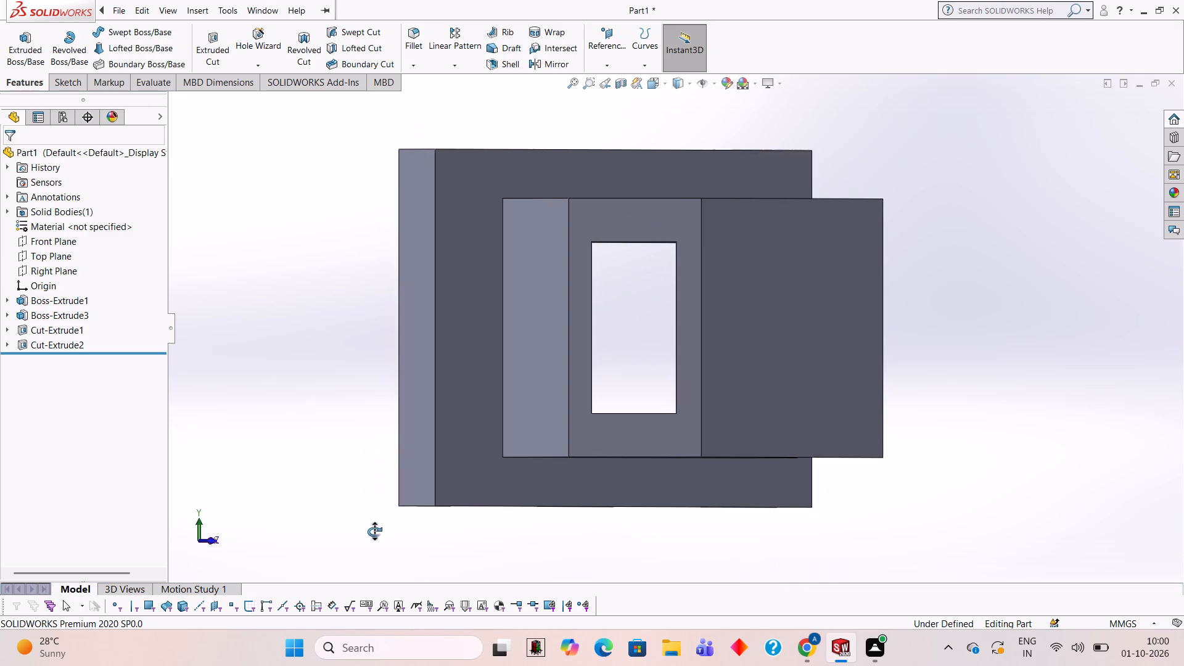
pyautogui.moveTo(374, 532); pyautogui.dragTo(417, 504, button='middle')
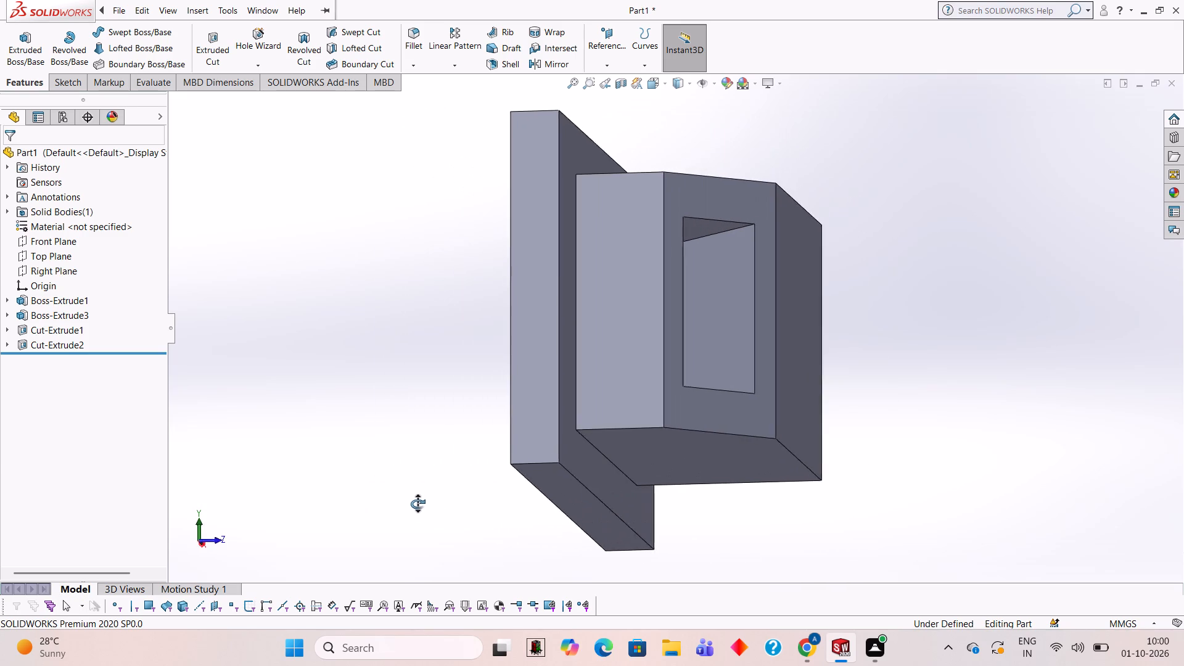
pyautogui.moveTo(417, 504); pyautogui.dragTo(321, 353, button='middle')
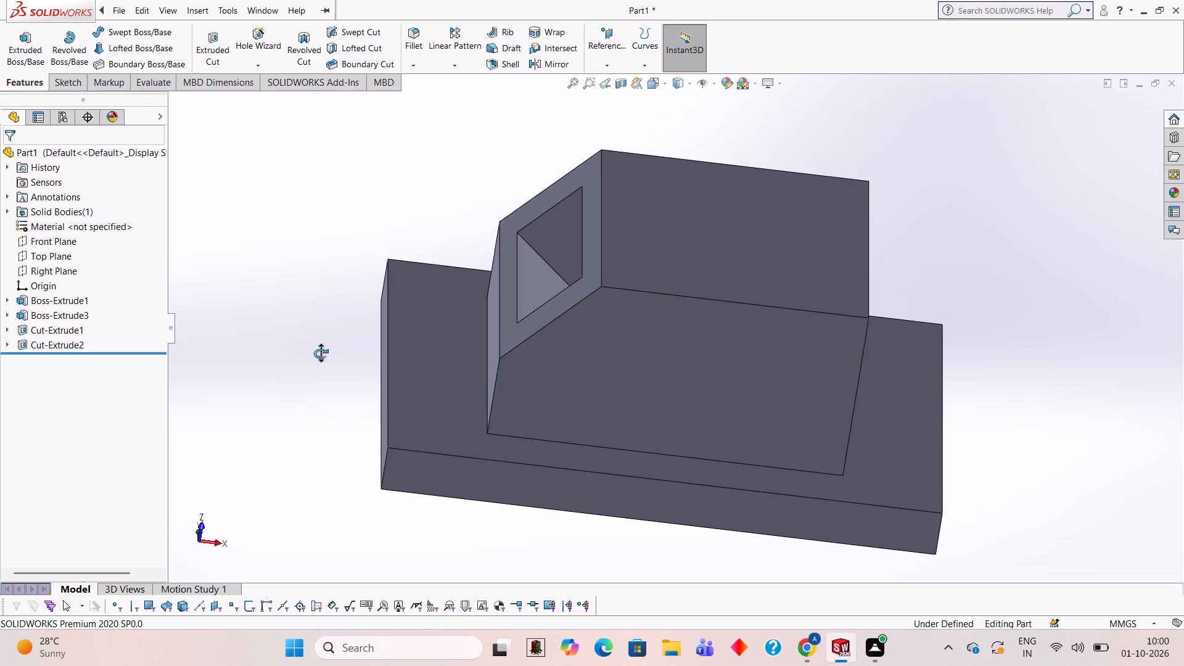
pyautogui.moveTo(321, 353); pyautogui.dragTo(391, 512, button='middle')
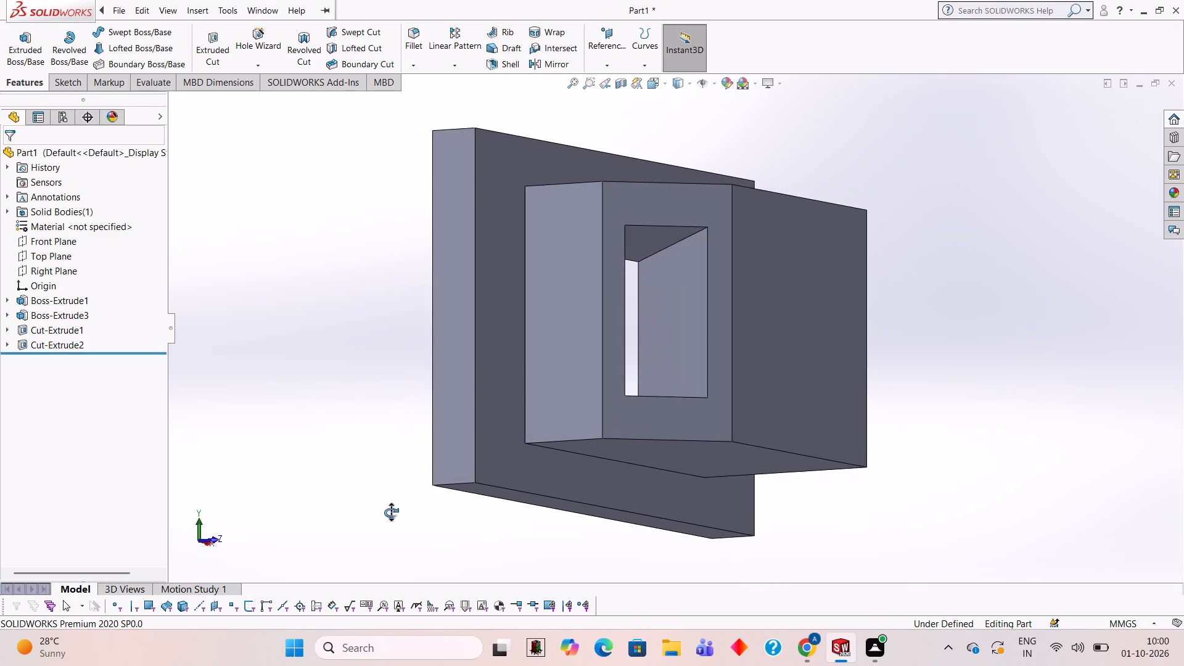
pyautogui.moveTo(391, 512); pyautogui.dragTo(365, 499, button='middle')
pyautogui.moveTo(684, 353); pyautogui.dragTo(653, 349, button='middle')
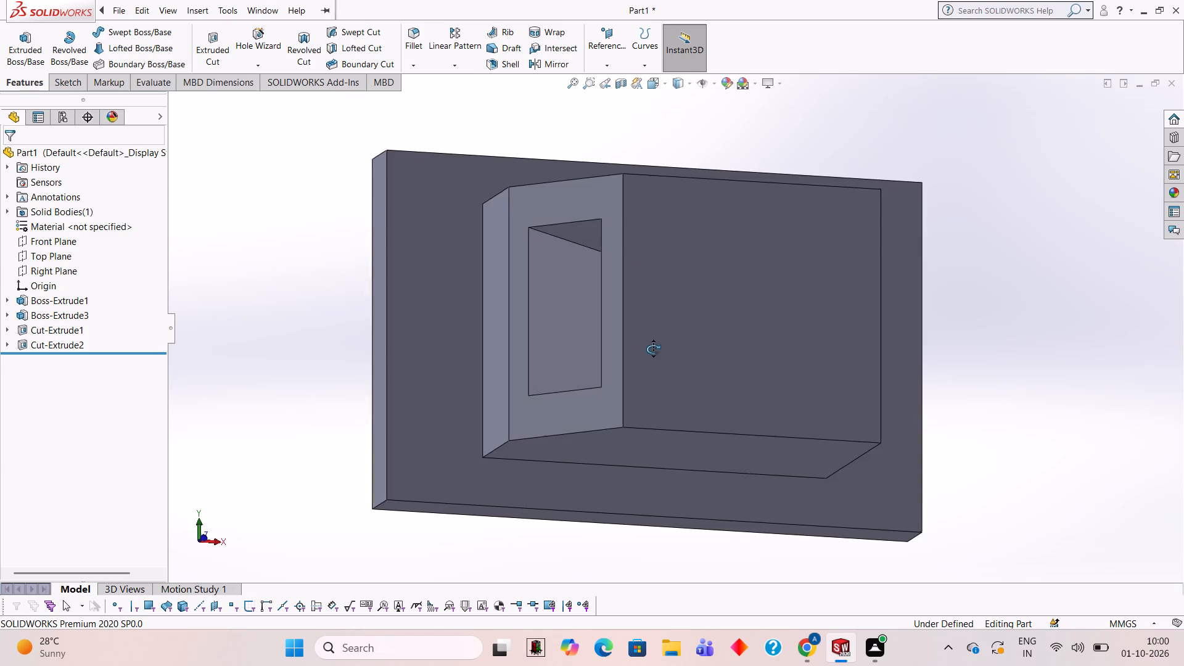
pyautogui.moveTo(653, 349); pyautogui.dragTo(659, 262, button='middle')
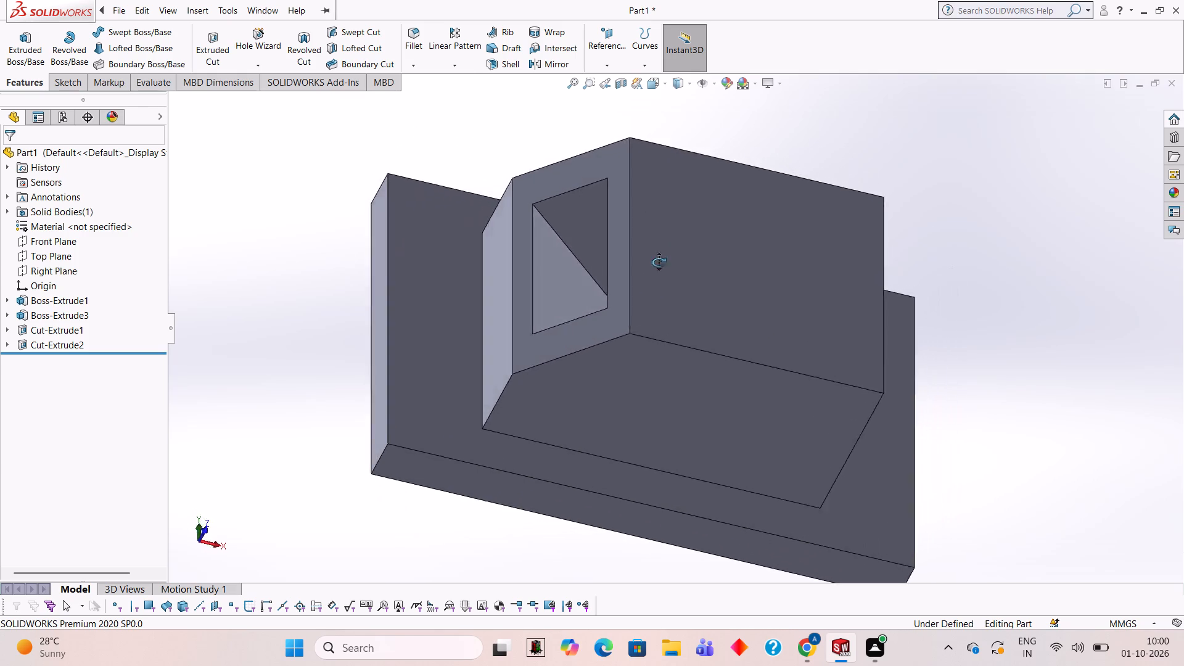
pyautogui.moveTo(659, 262); pyautogui.dragTo(631, 194, button='middle')
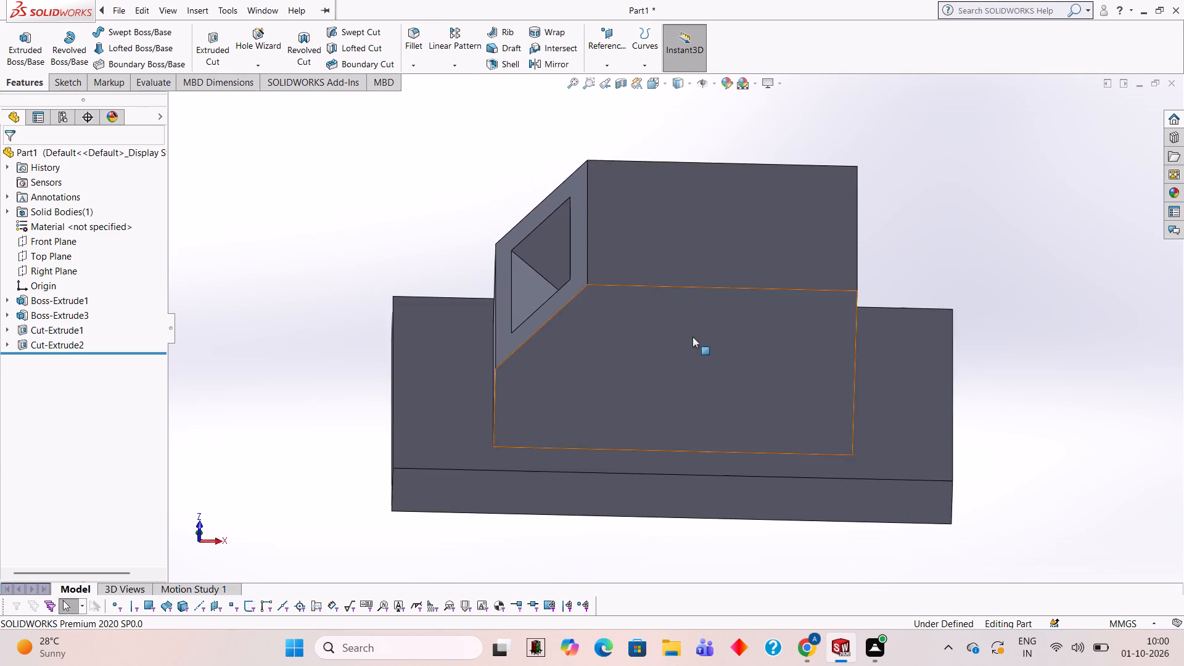
pyautogui.moveTo(695, 340); pyautogui.dragTo(691, 454, button='middle')
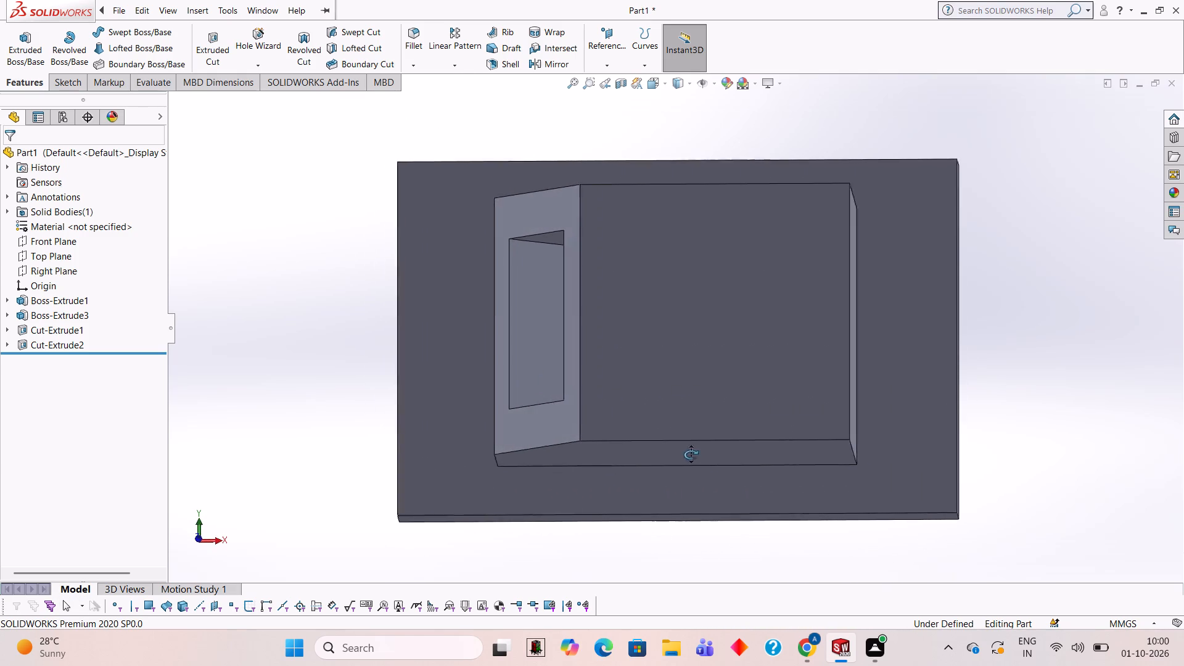
pyautogui.moveTo(691, 454); pyautogui.dragTo(689, 455, button='middle')
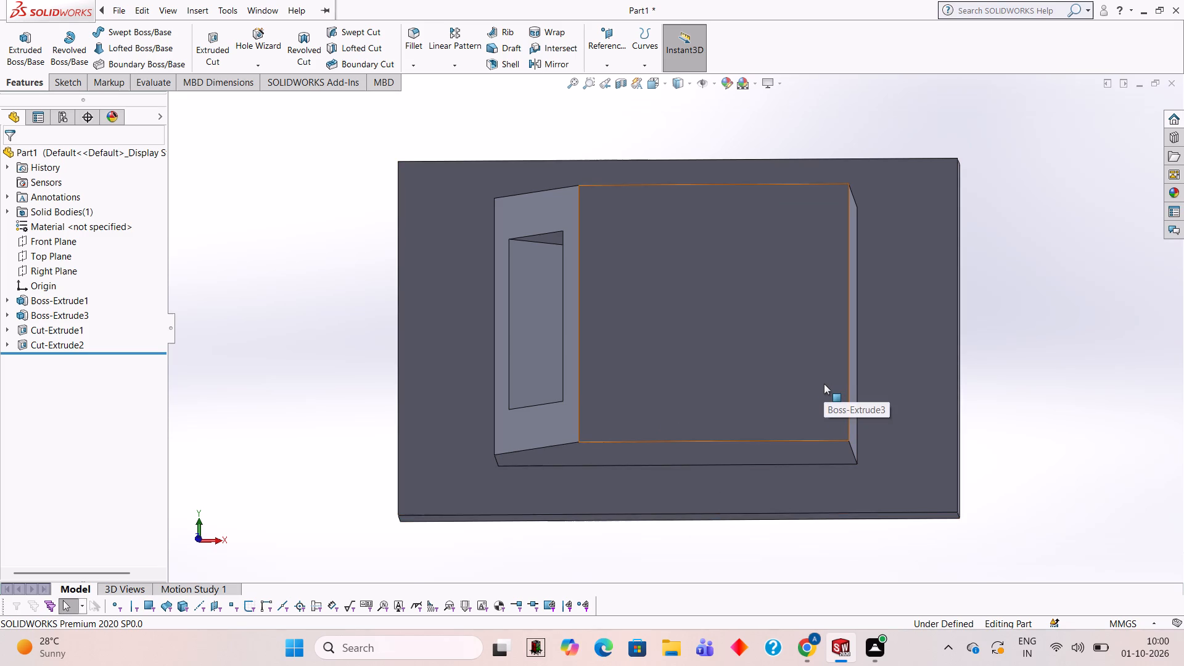
# Start a sketch on the plate's top face and draw two 28 mm diameter circles near its right-hand corners.
pyautogui.click(918, 280)
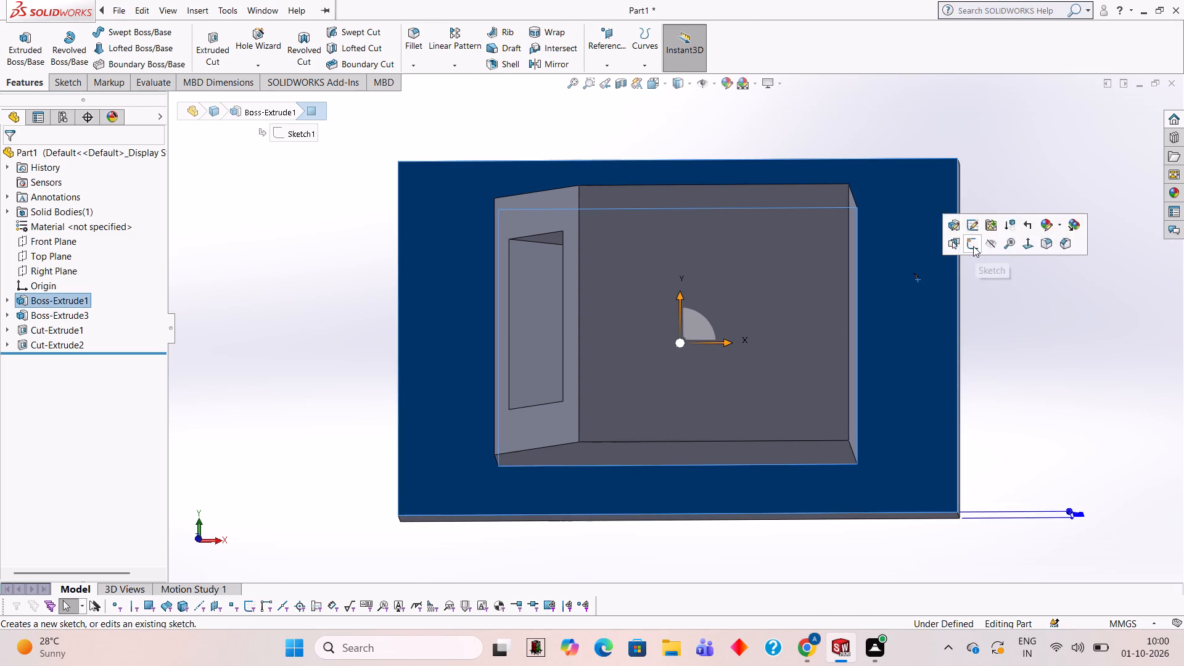
pyautogui.click(973, 246)
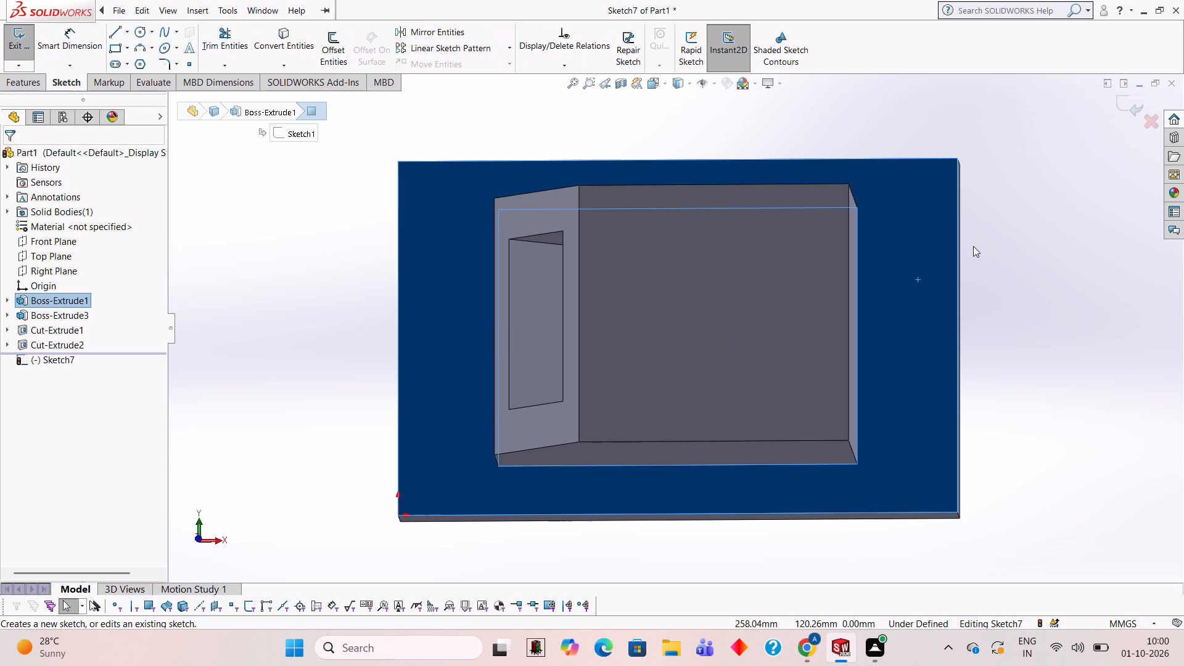
pyautogui.hotkey('ctrl', '8')
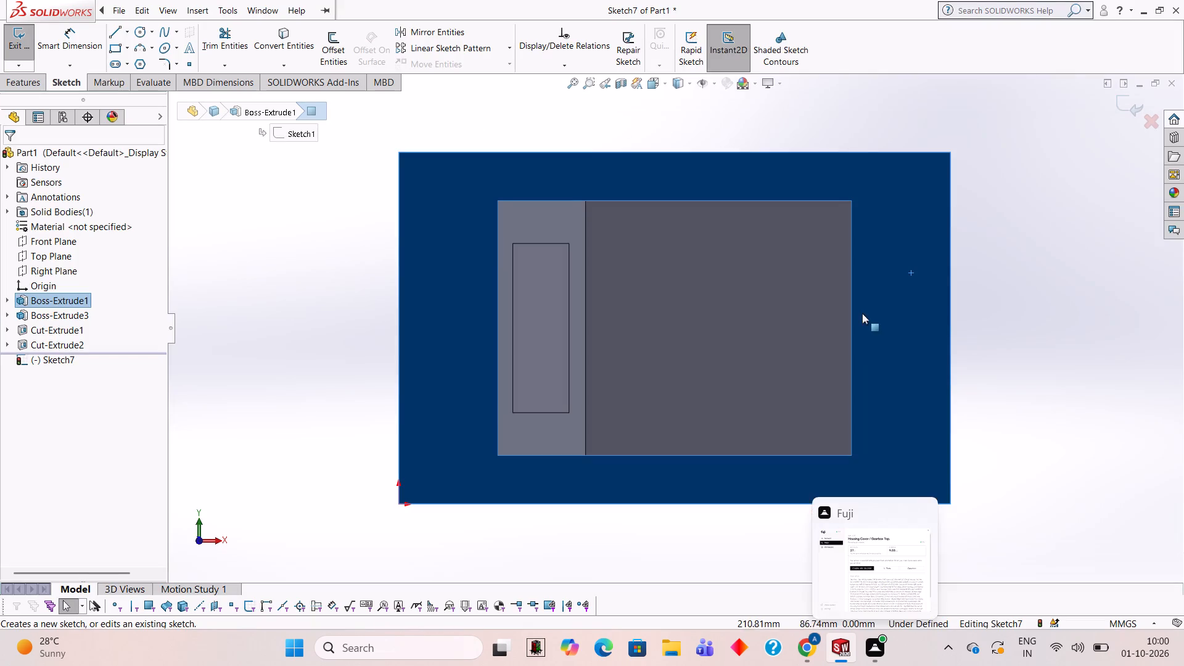
pyautogui.click(114, 36)
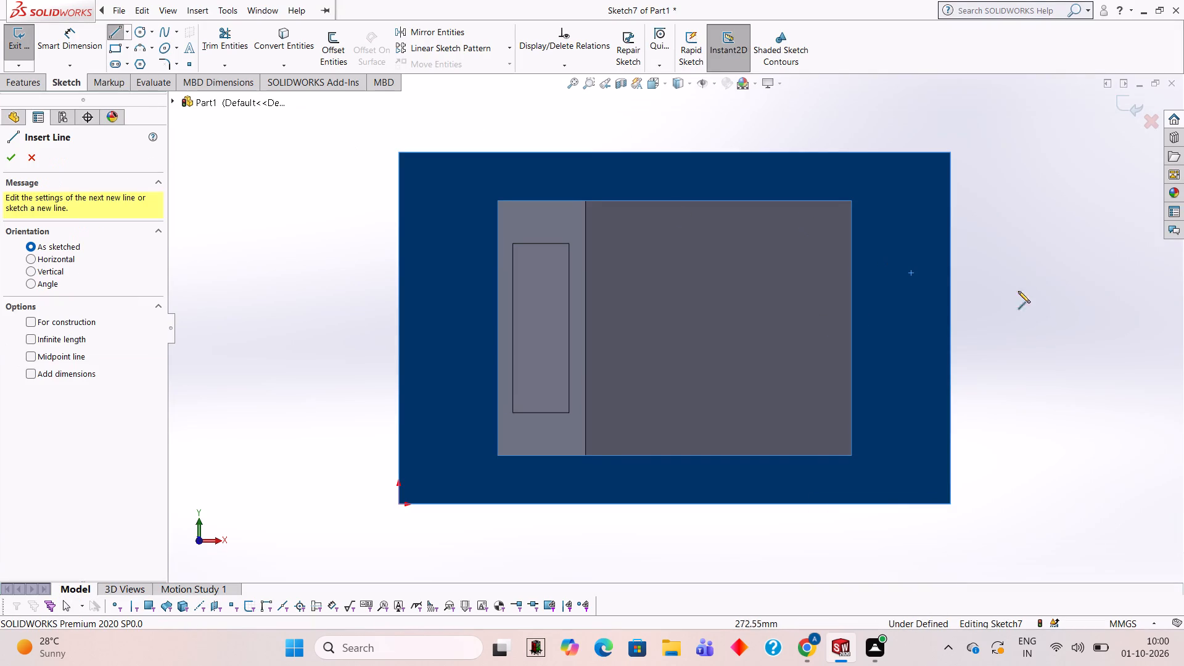
pyautogui.click(143, 33)
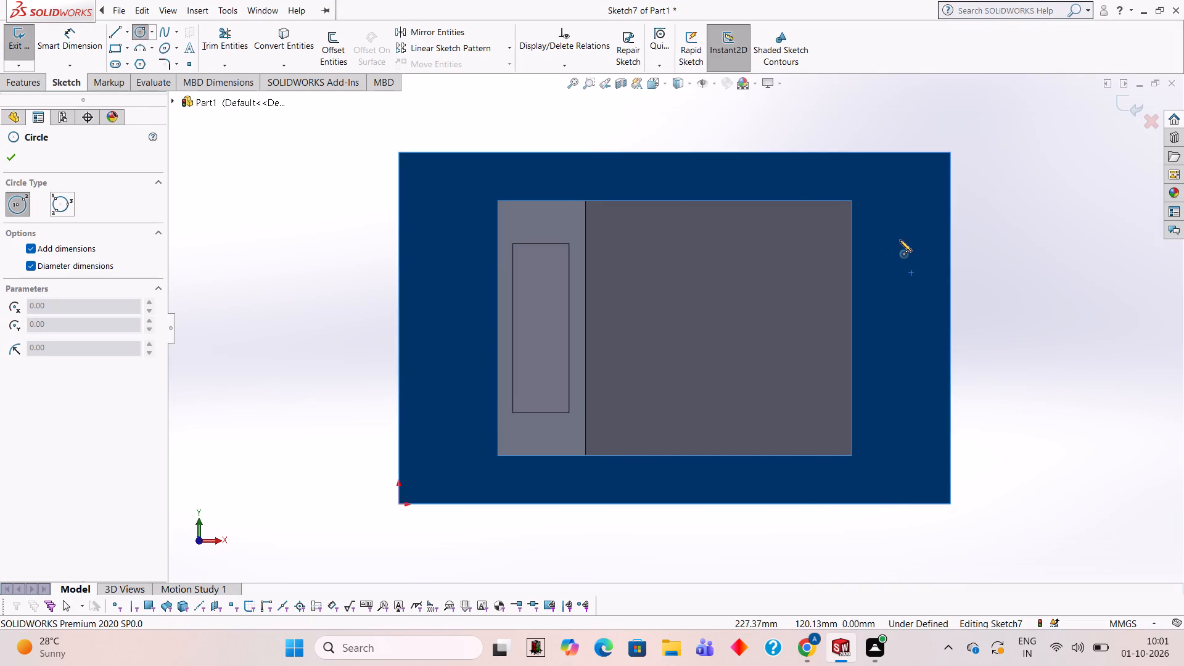
pyautogui.click(898, 226)
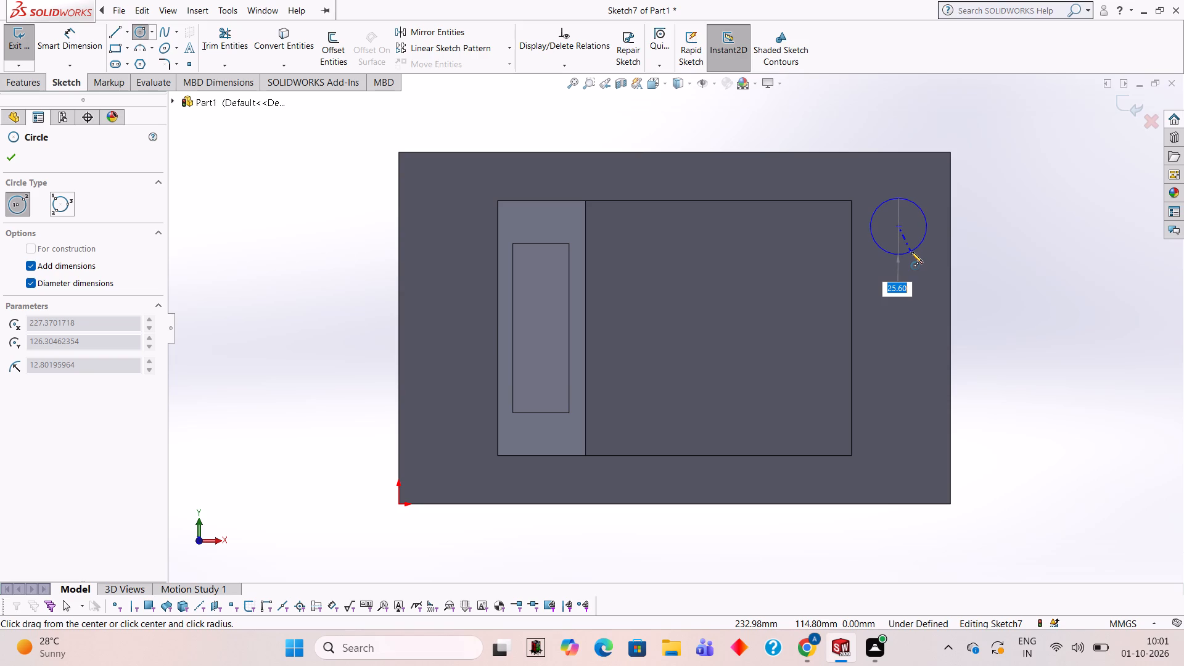
pyautogui.write('28')
pyautogui.press('Return')
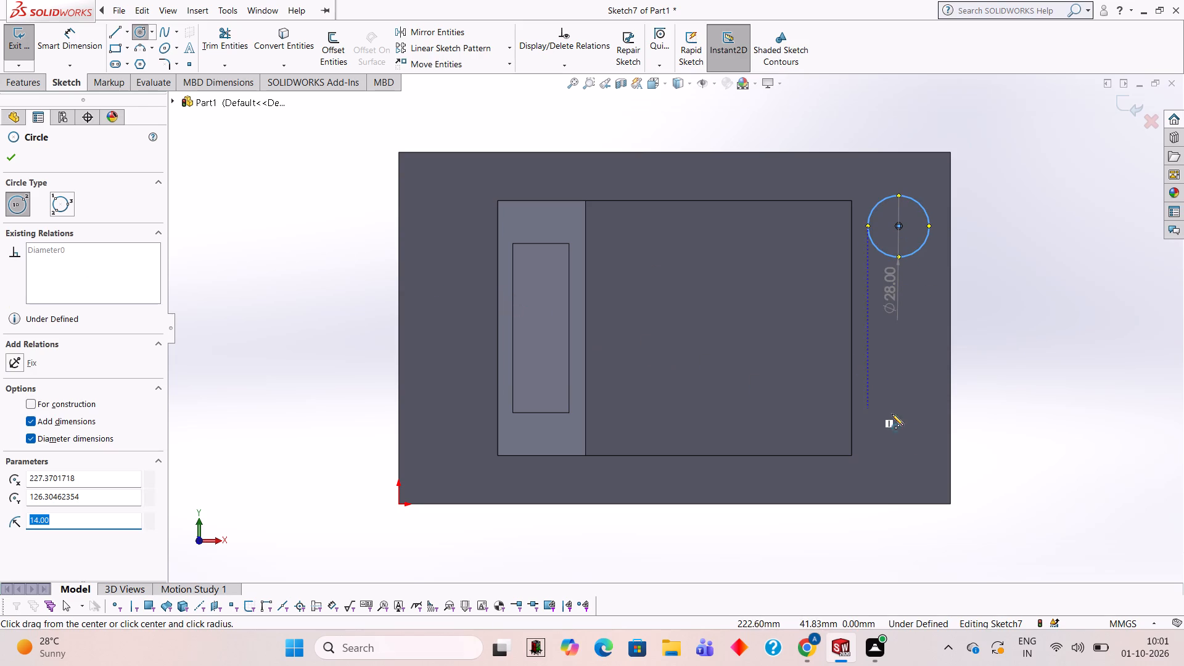
pyautogui.click(900, 437)
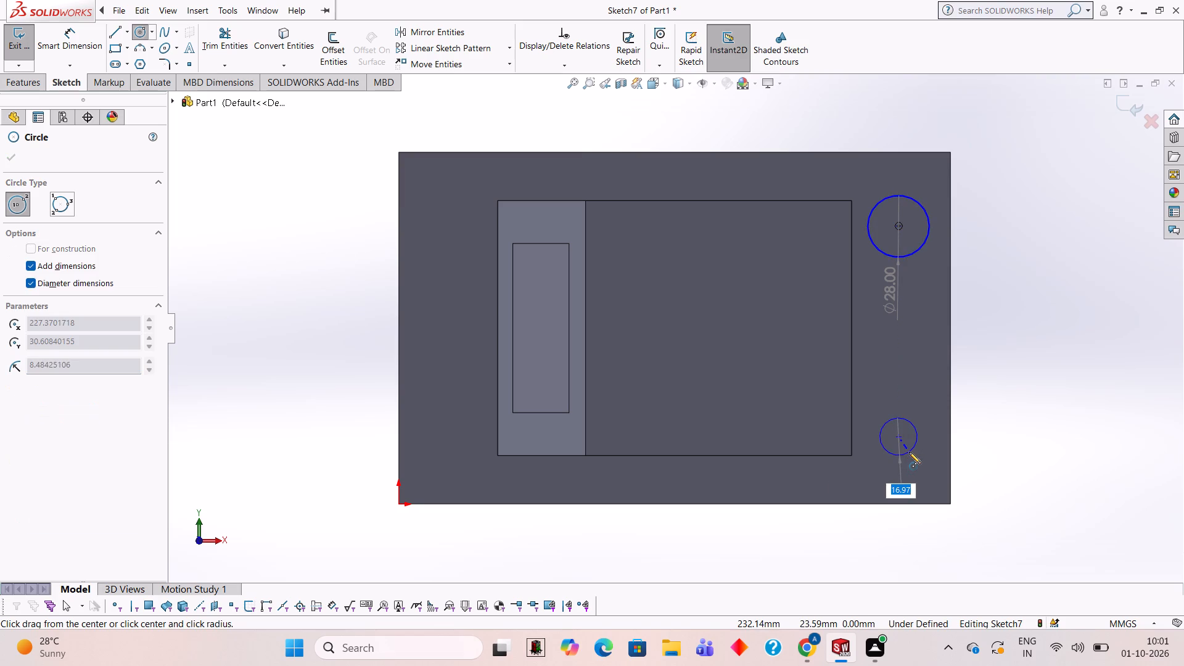
pyautogui.write('28')
pyautogui.press('Return')
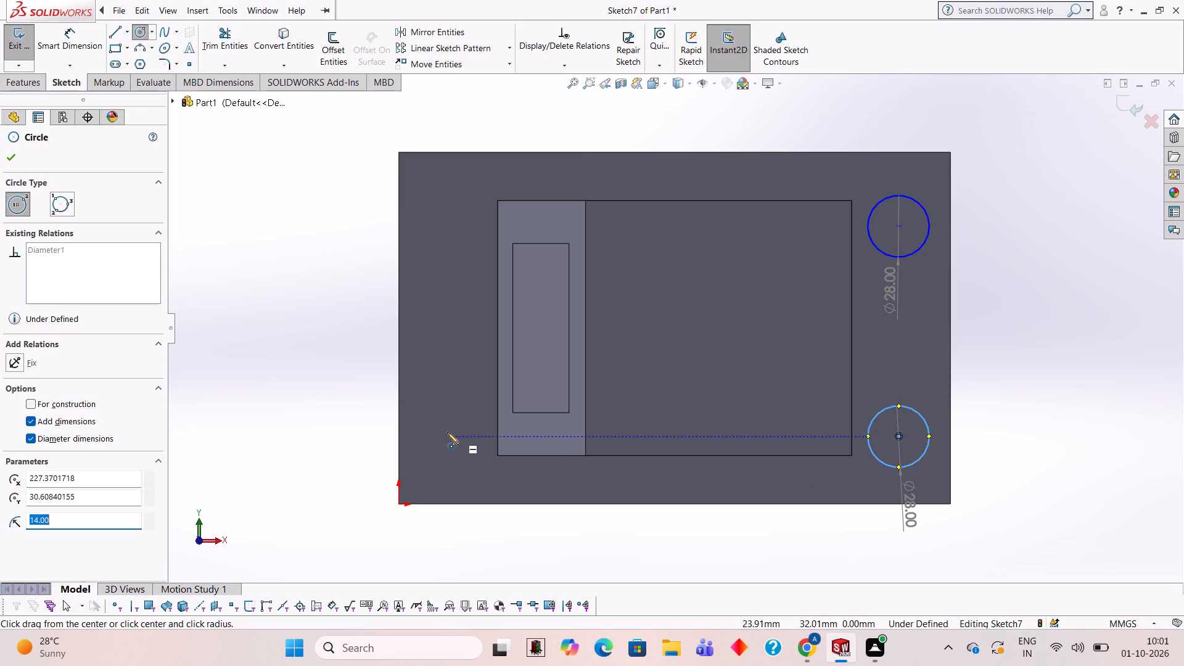
# Draw two 28 mm diameter circles near the plate's left-hand corners, starting with the lower one.
pyautogui.click(447, 434)
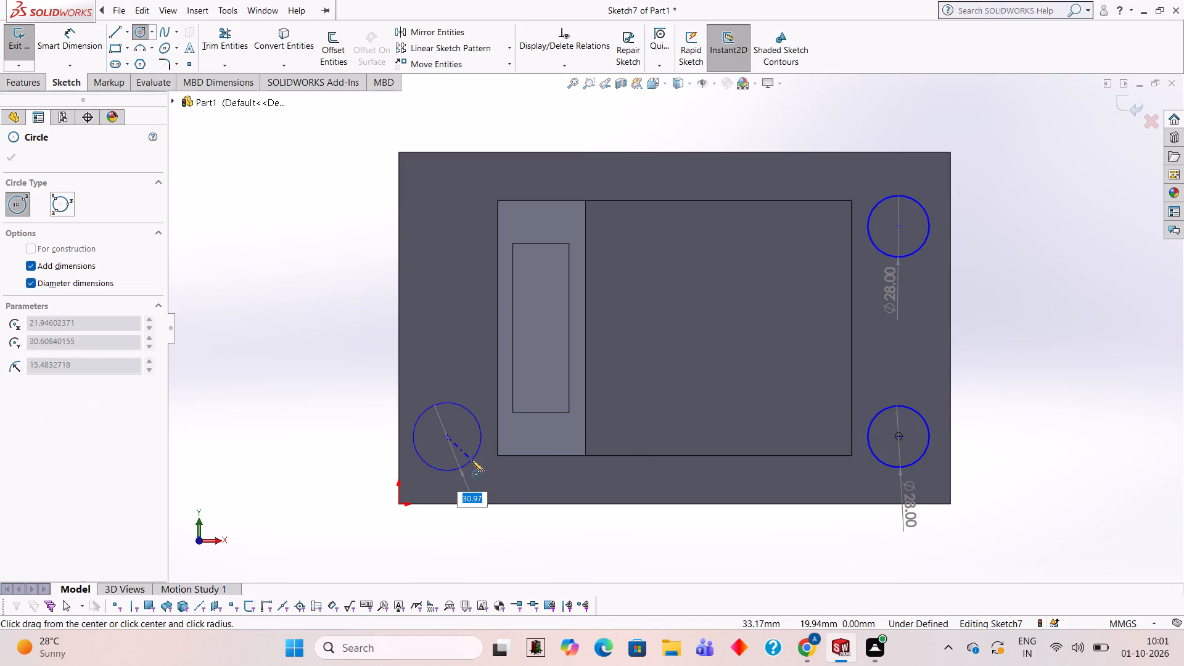
pyautogui.write('28')
pyautogui.press('Return')
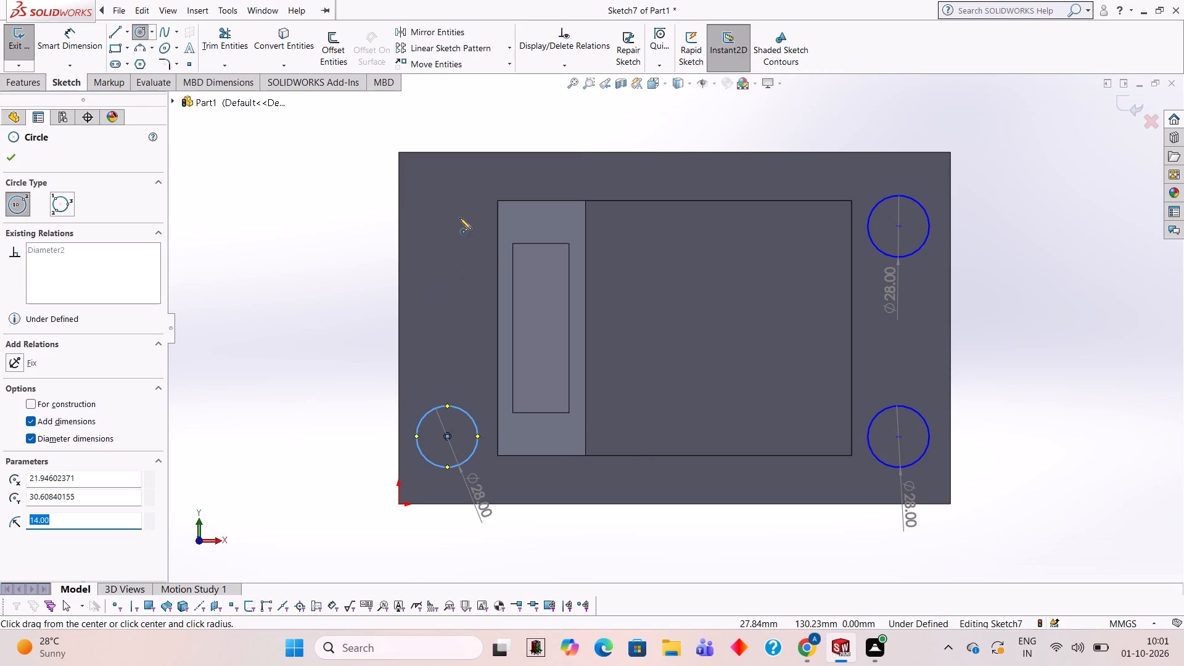
pyautogui.click(450, 208)
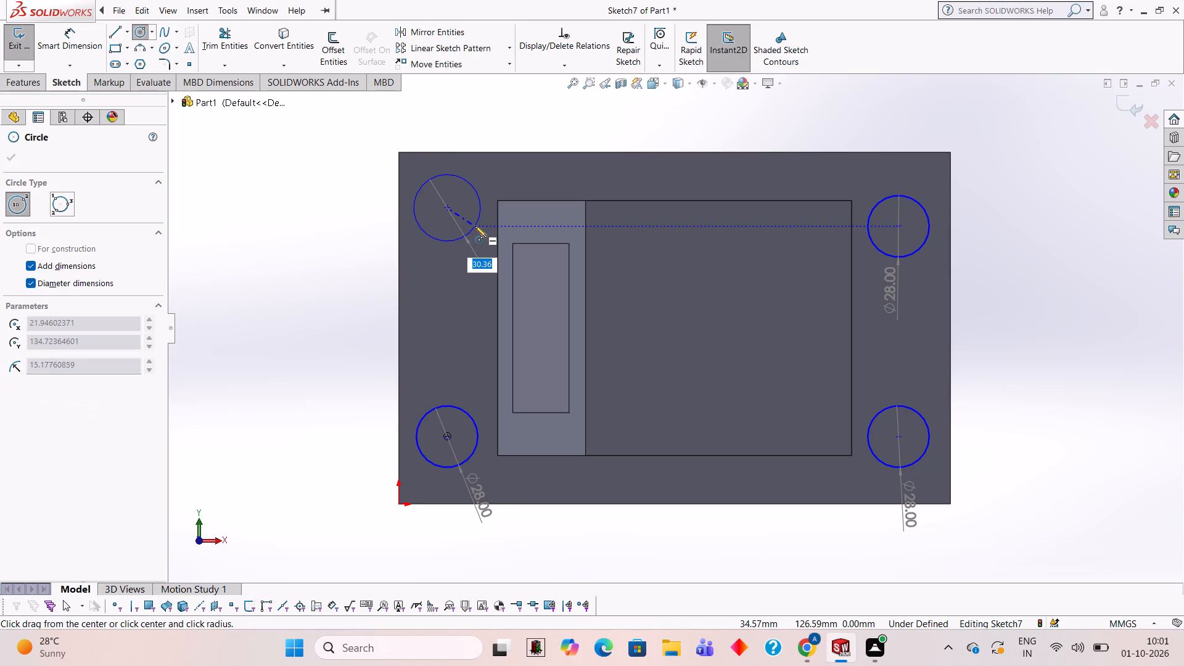
pyautogui.write('28')
pyautogui.press('Return')
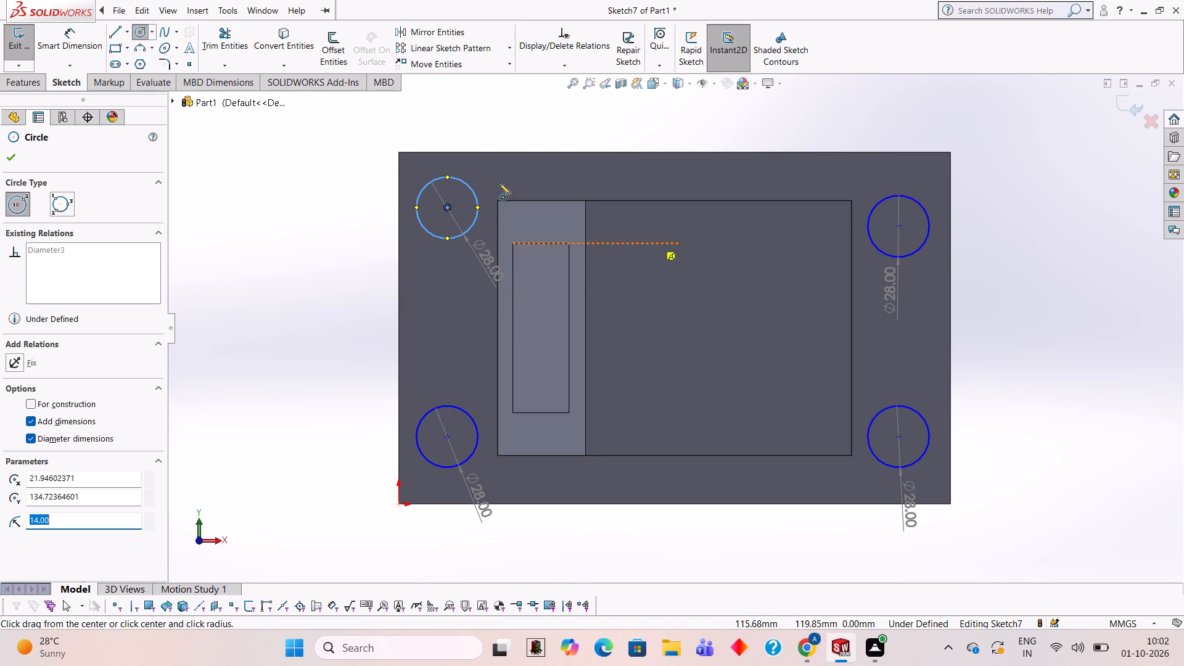
# Dimension the lower-right circle's centre 22 mm from the plate's right edge.
pyautogui.click(97, 49)
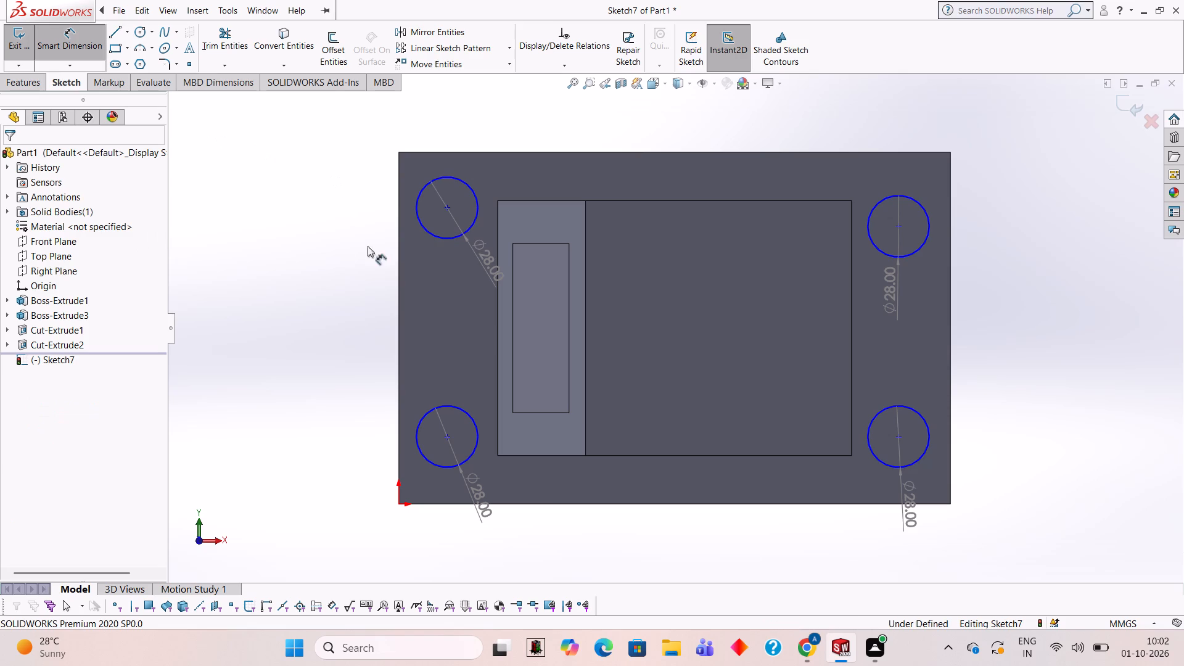
pyautogui.click(898, 434)
pyautogui.click(951, 425)
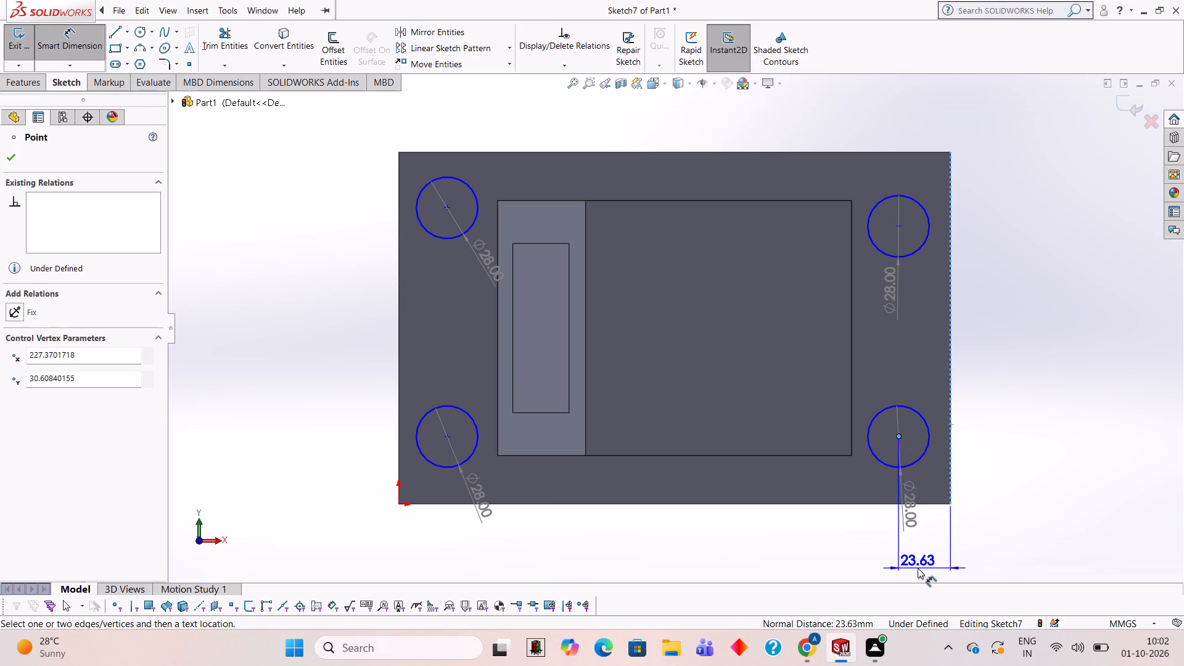
pyautogui.click(919, 559)
pyautogui.write('22')
pyautogui.press('Return')
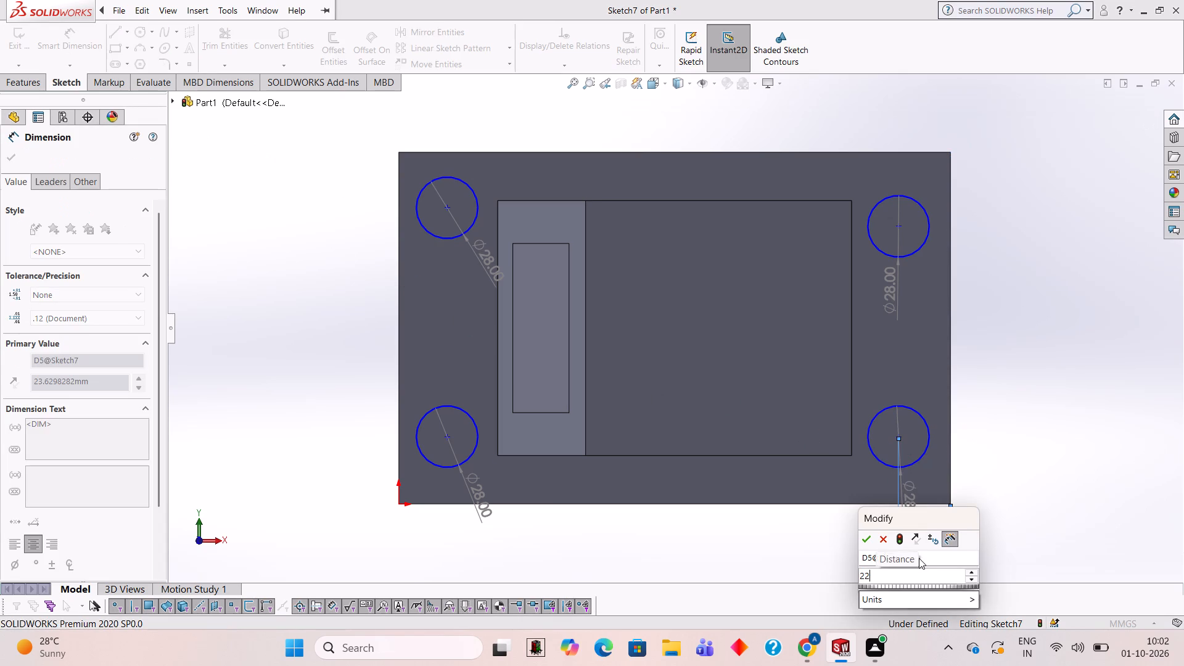
# Dimension the upper-right circle's centre 22 mm from the plate's right edge.
pyautogui.click(899, 224)
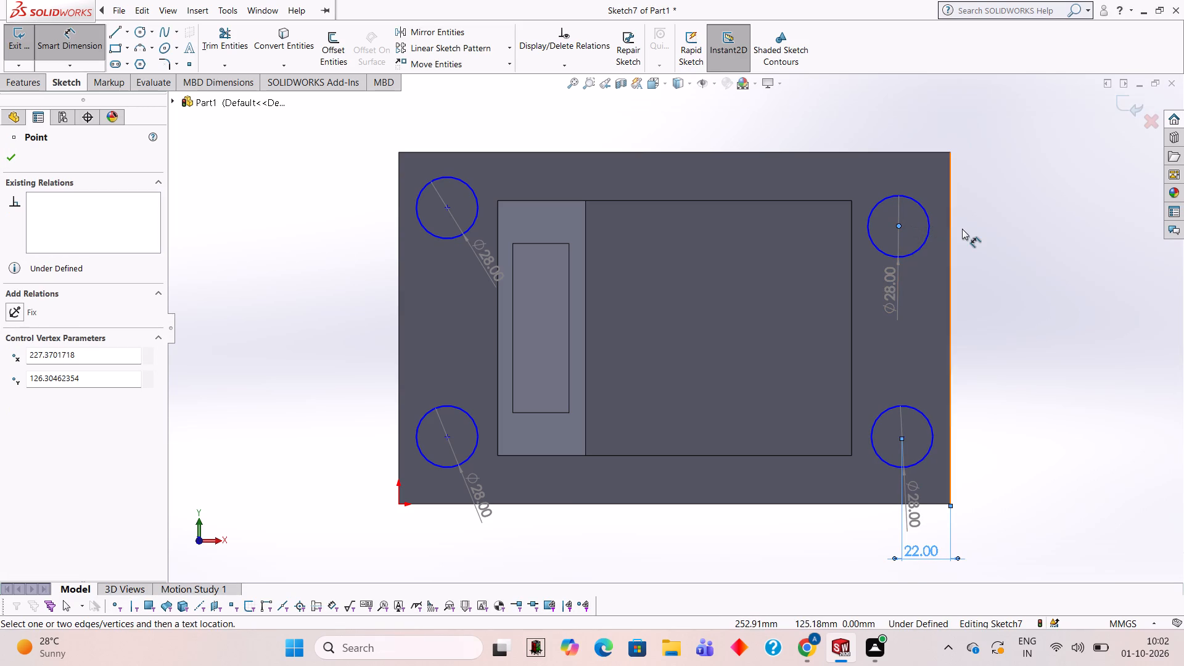
pyautogui.click(952, 226)
pyautogui.click(999, 223)
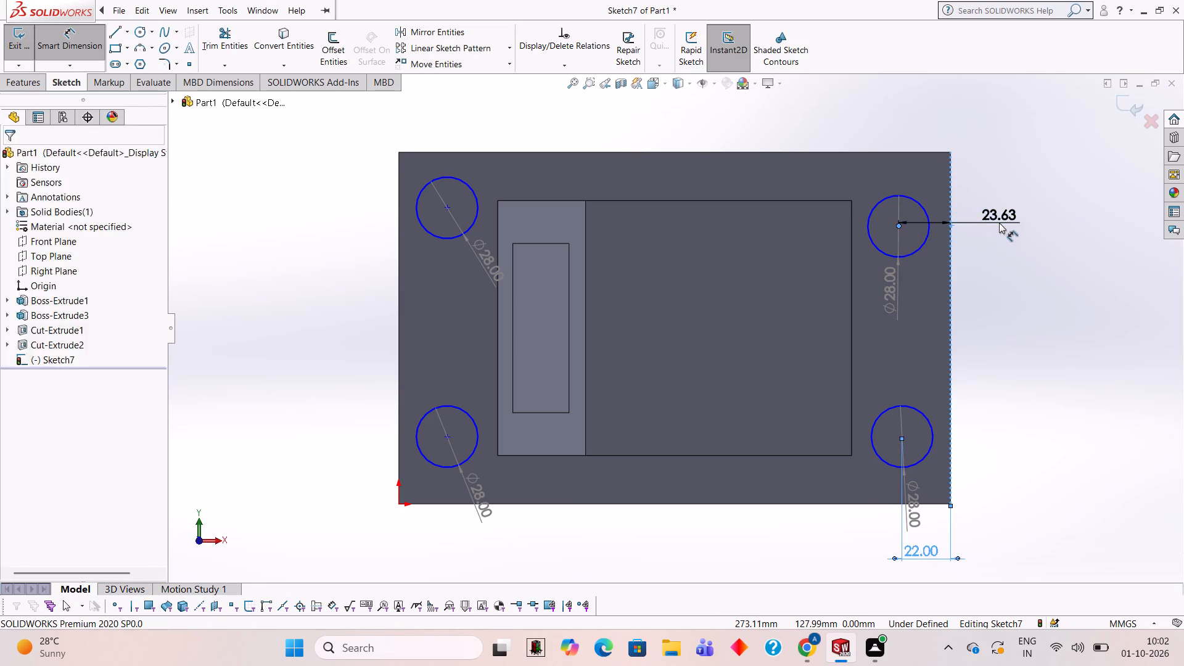
pyautogui.write('22')
pyautogui.press('Return')
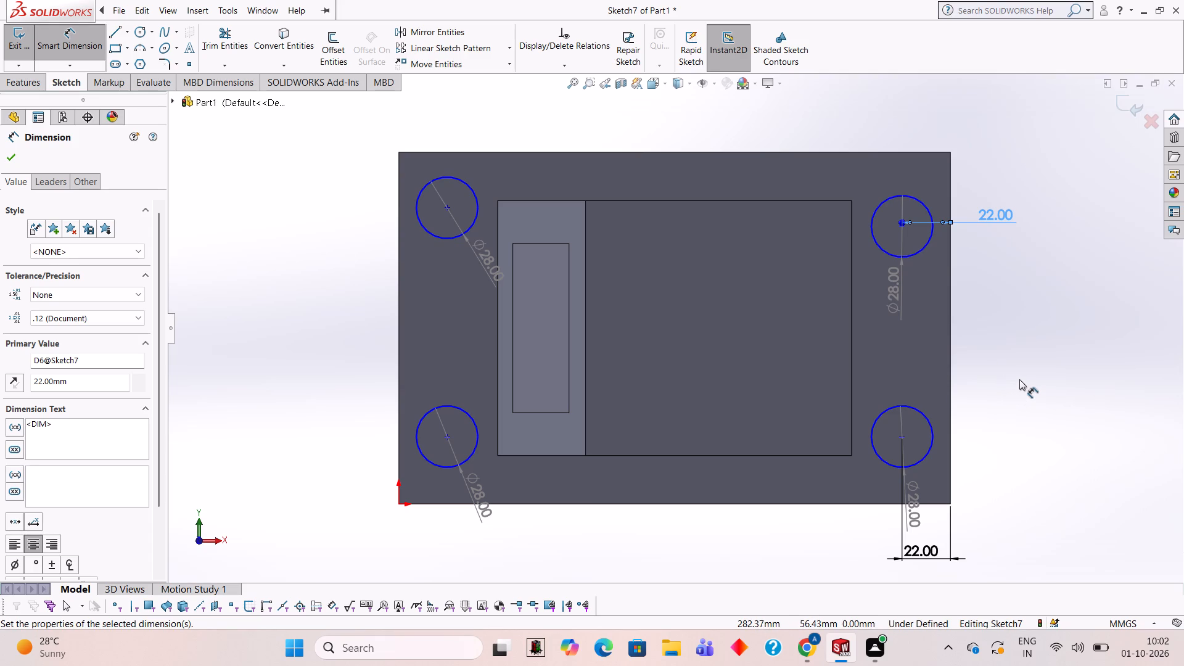
# Dimension the lower-right circle's centre 38 mm from the plate's lower edge.
pyautogui.click(902, 436)
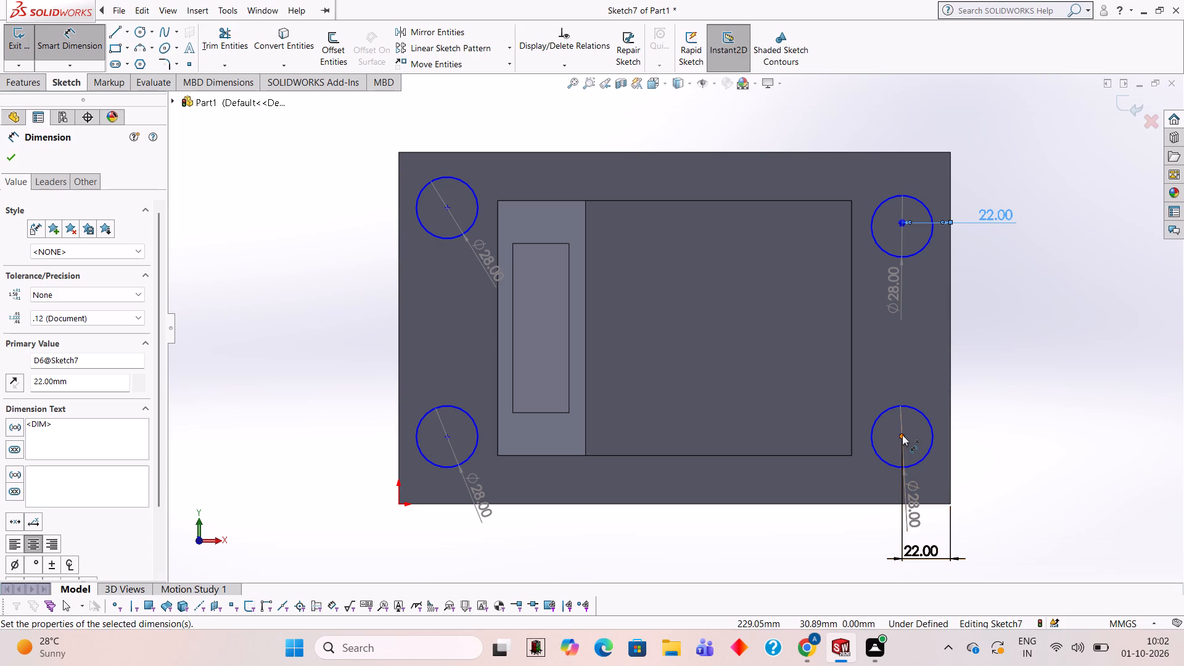
pyautogui.click(892, 502)
pyautogui.click(1051, 435)
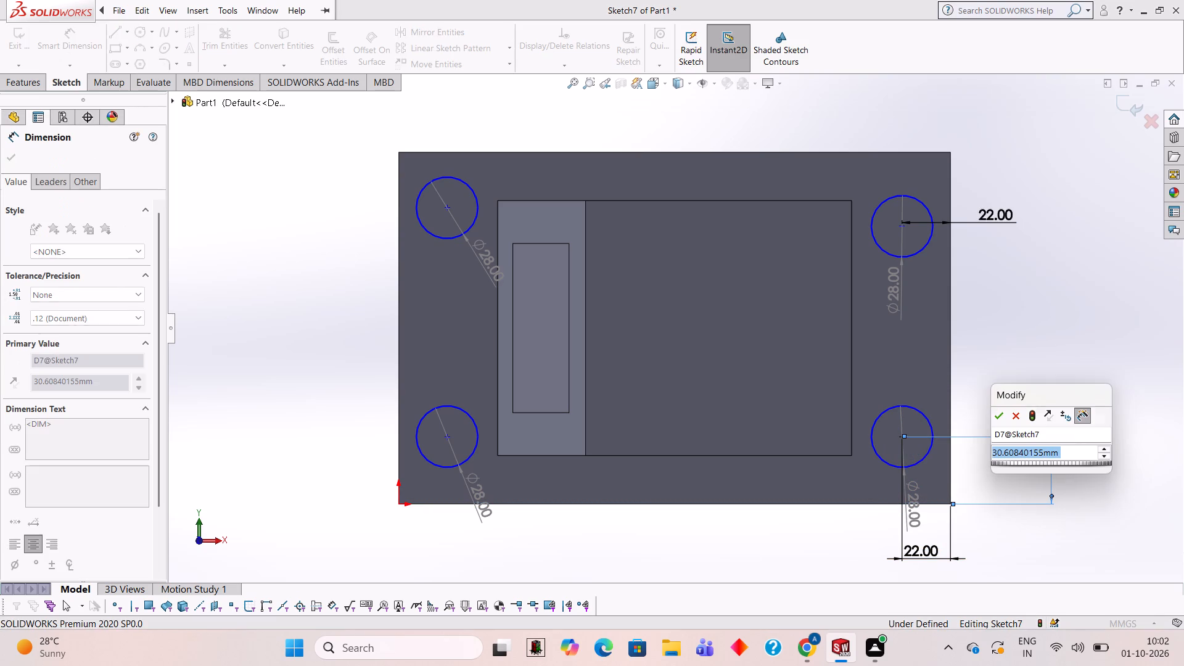
pyautogui.write('38')
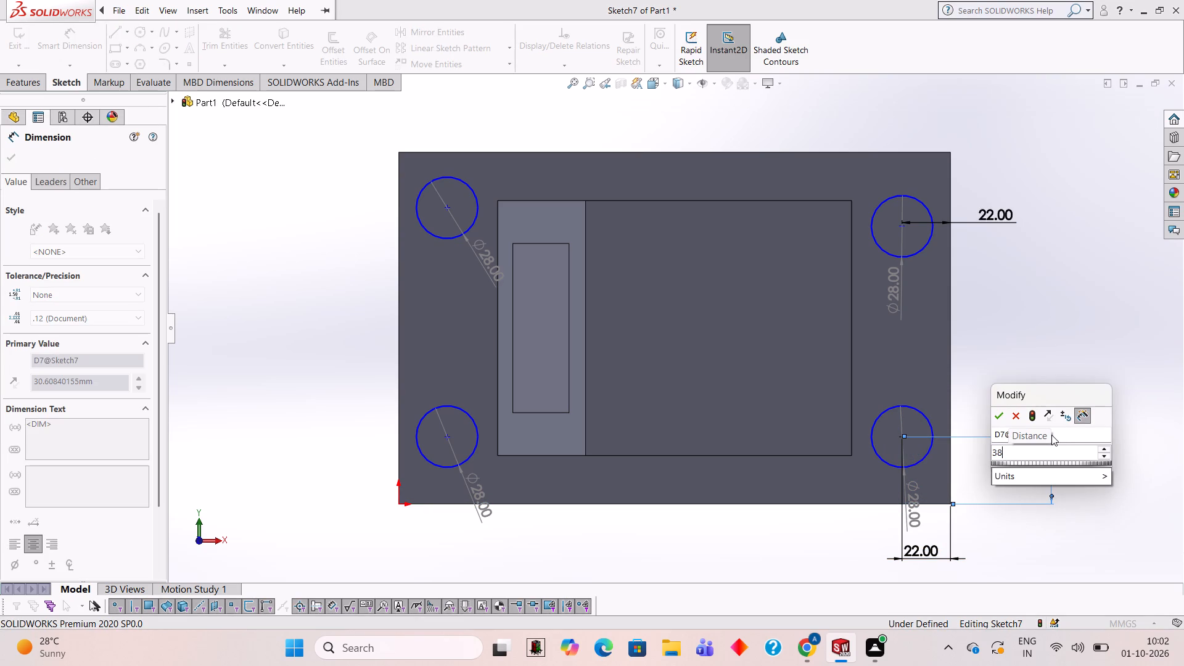
pyautogui.press('Return')
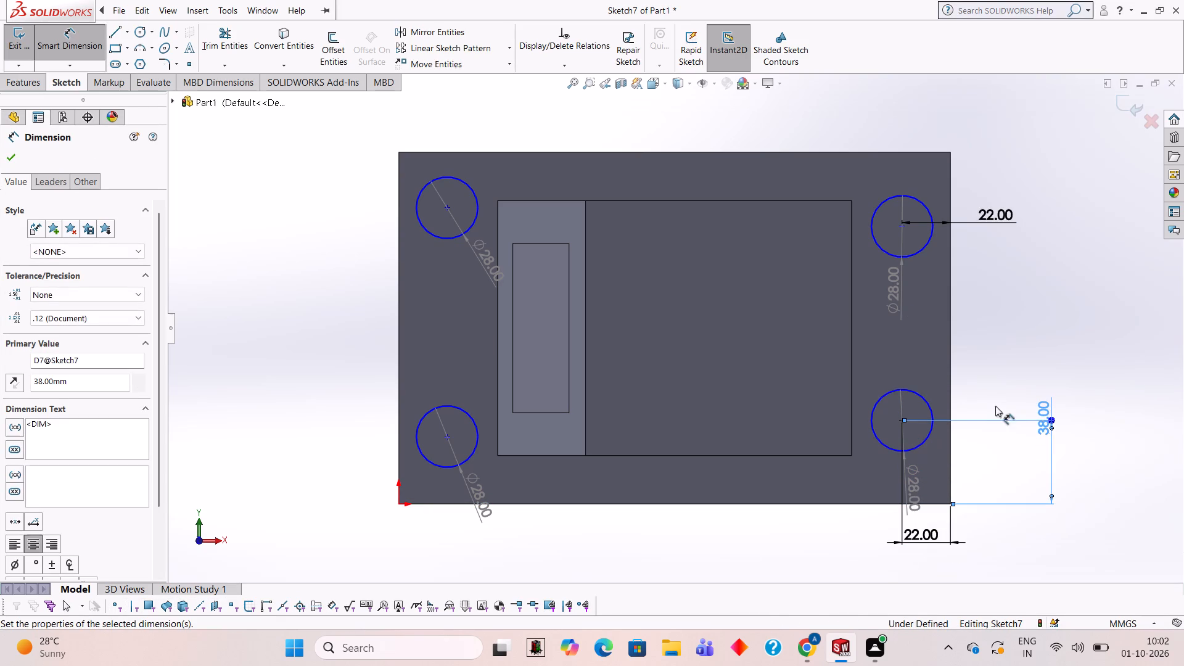
# Dimension the upper-right circle's centre 38 mm from the plate's upper edge.
pyautogui.click(914, 150)
pyautogui.click(915, 150)
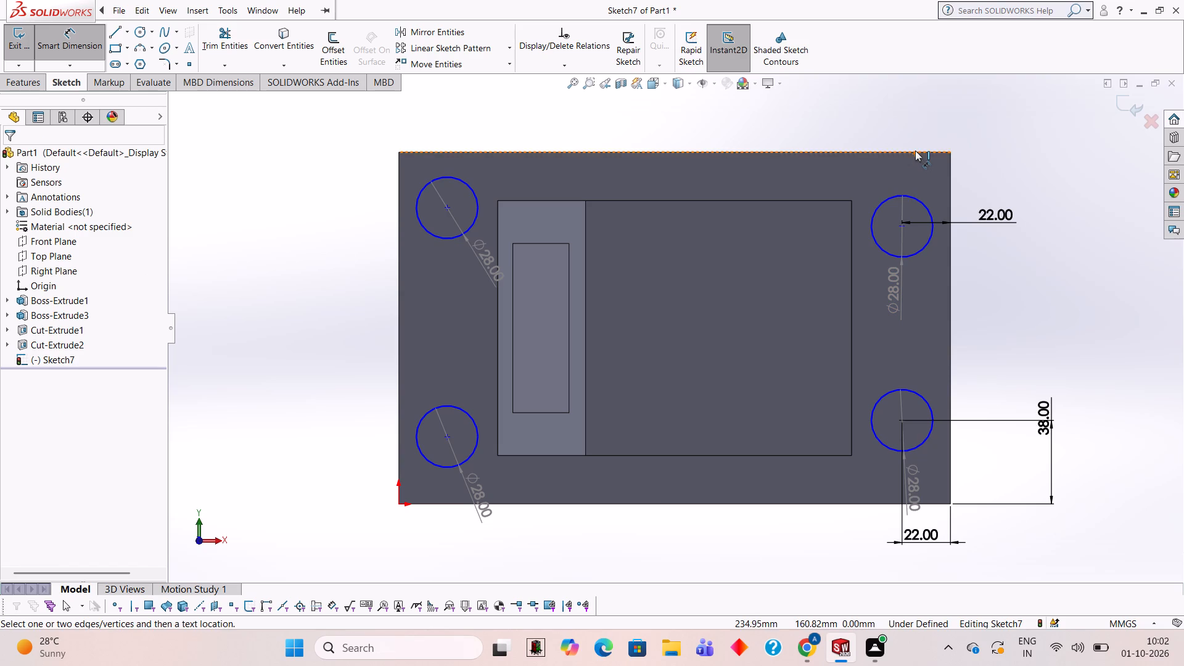
pyautogui.click(903, 224)
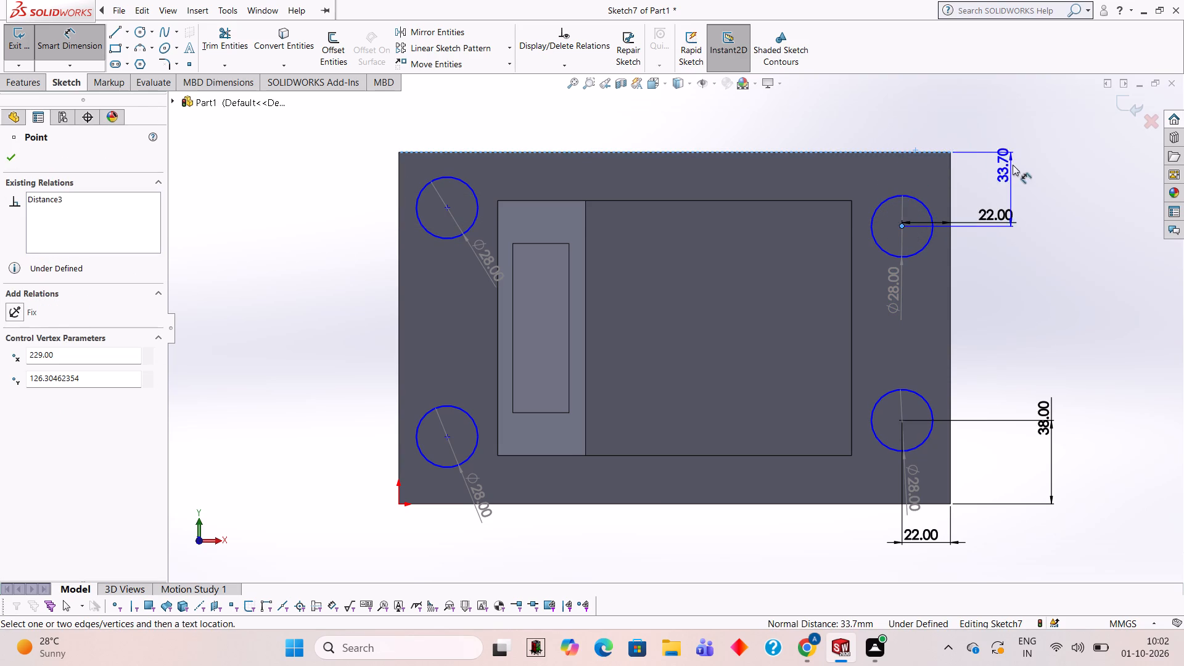
pyautogui.click(1049, 171)
pyautogui.write('38')
pyautogui.press('Return')
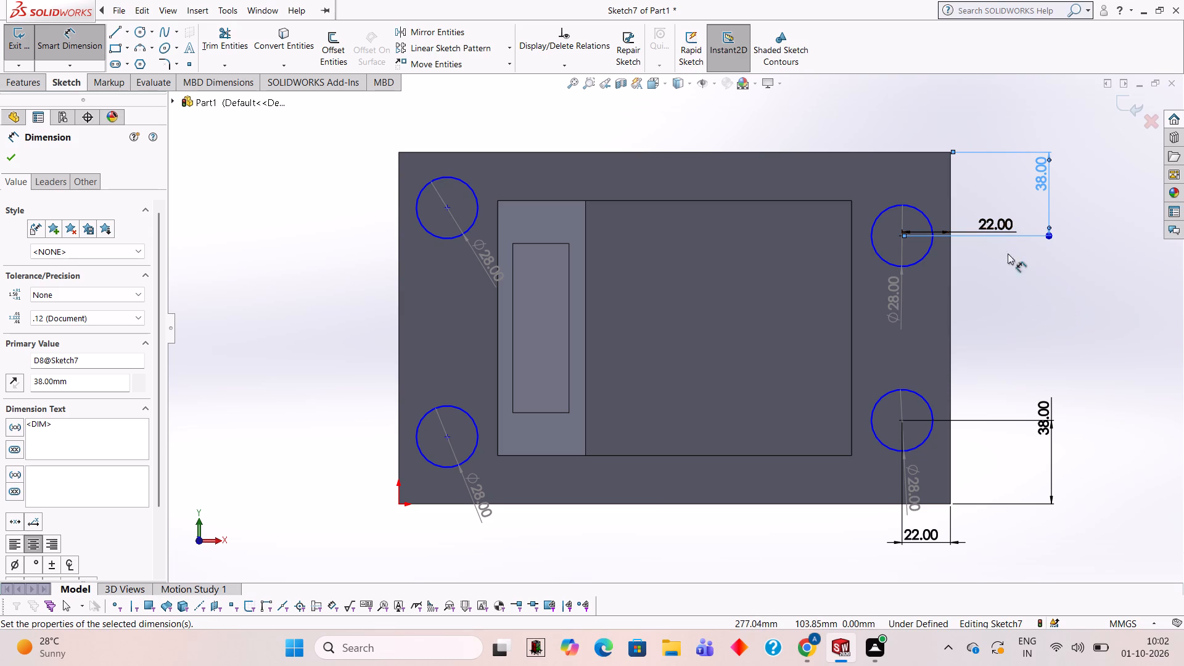
# Replace the upper-right circle's 22 mm edge-distance dimension with an equal one placed above the plate.
pyautogui.rightClick(995, 224)
pyautogui.click(1011, 129)
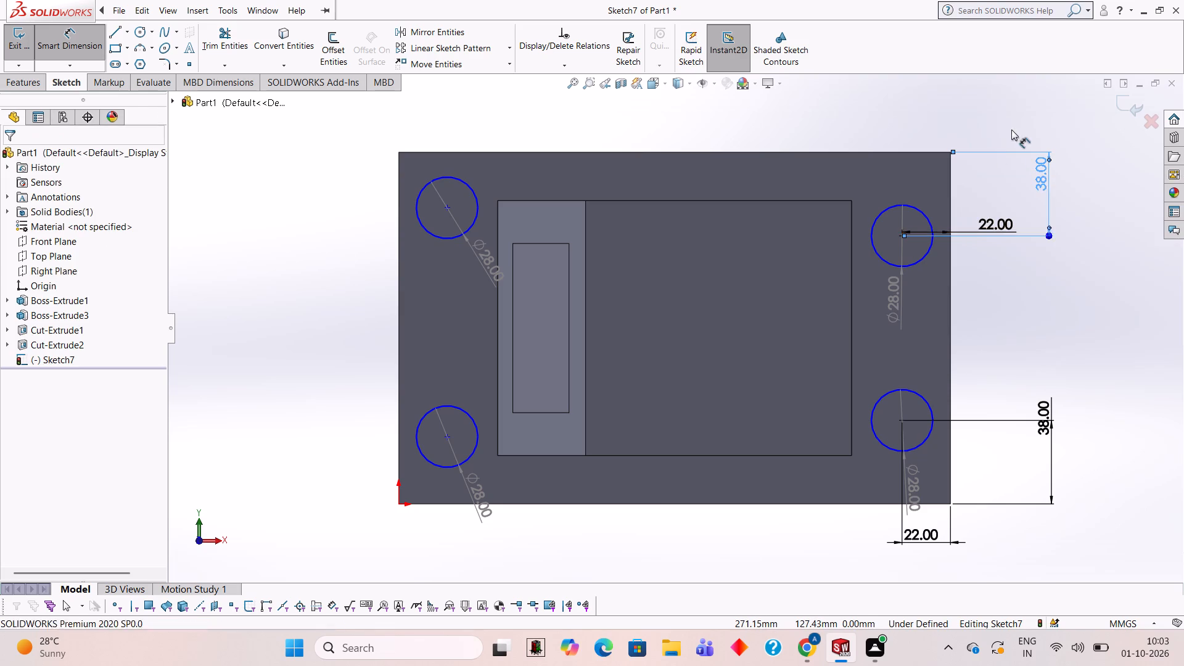
pyautogui.press('Escape')
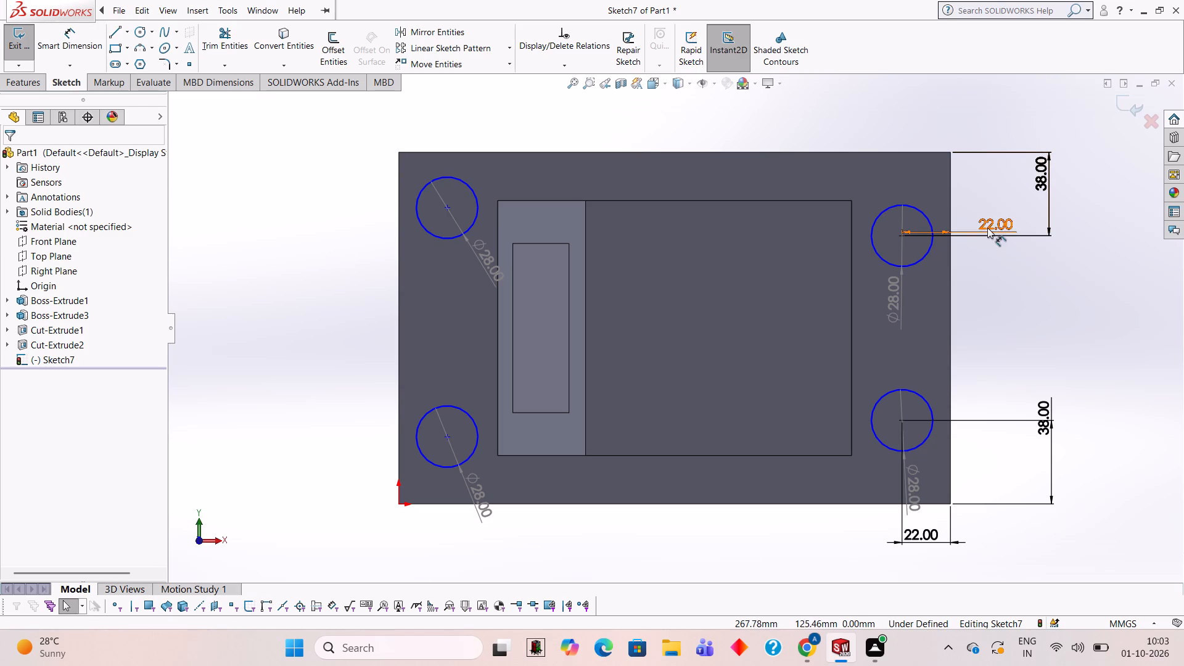
pyautogui.moveTo(987, 221); pyautogui.dragTo(988, 228, button='right')
pyautogui.click(1012, 393)
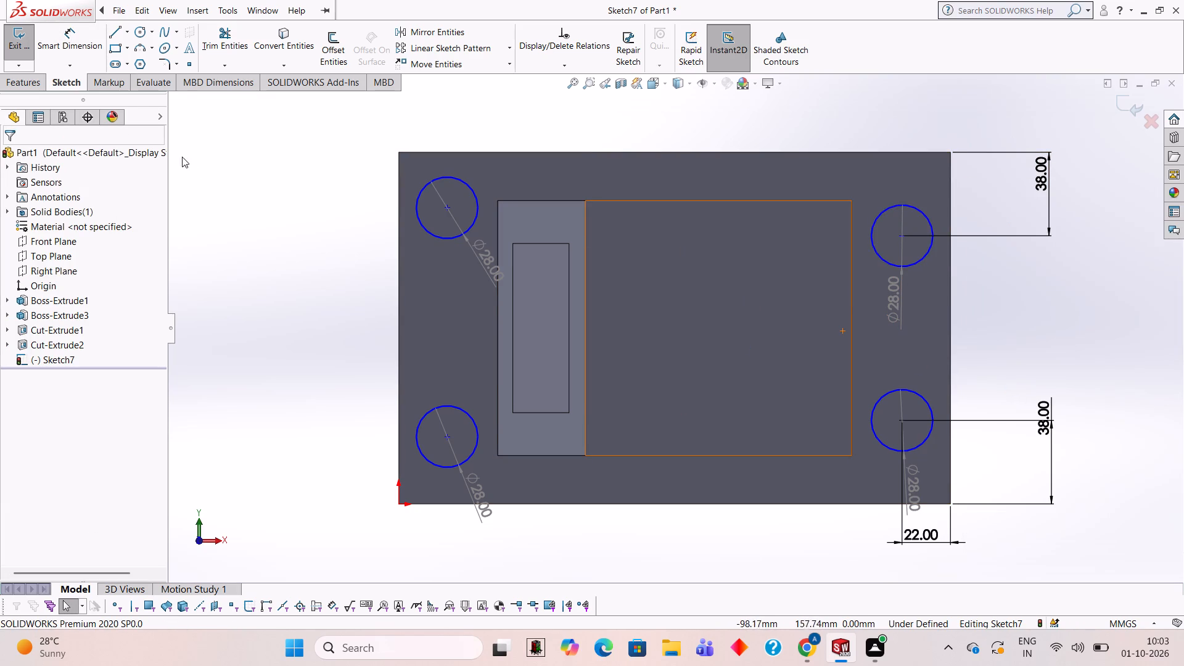
pyautogui.click(76, 38)
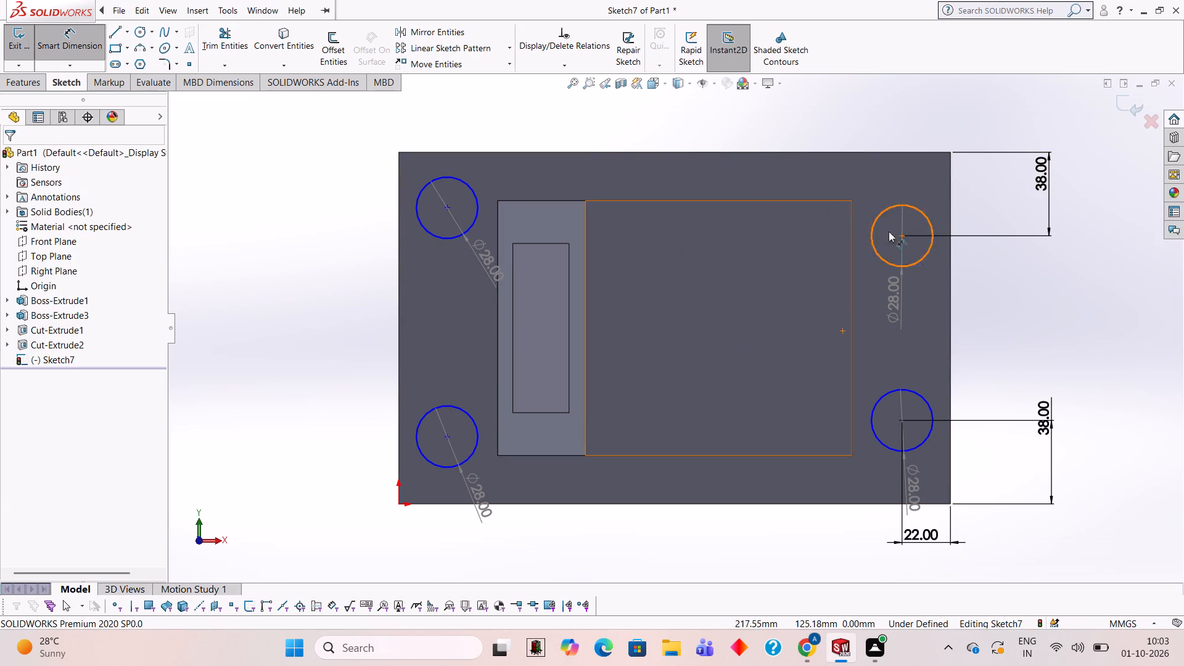
pyautogui.click(900, 234)
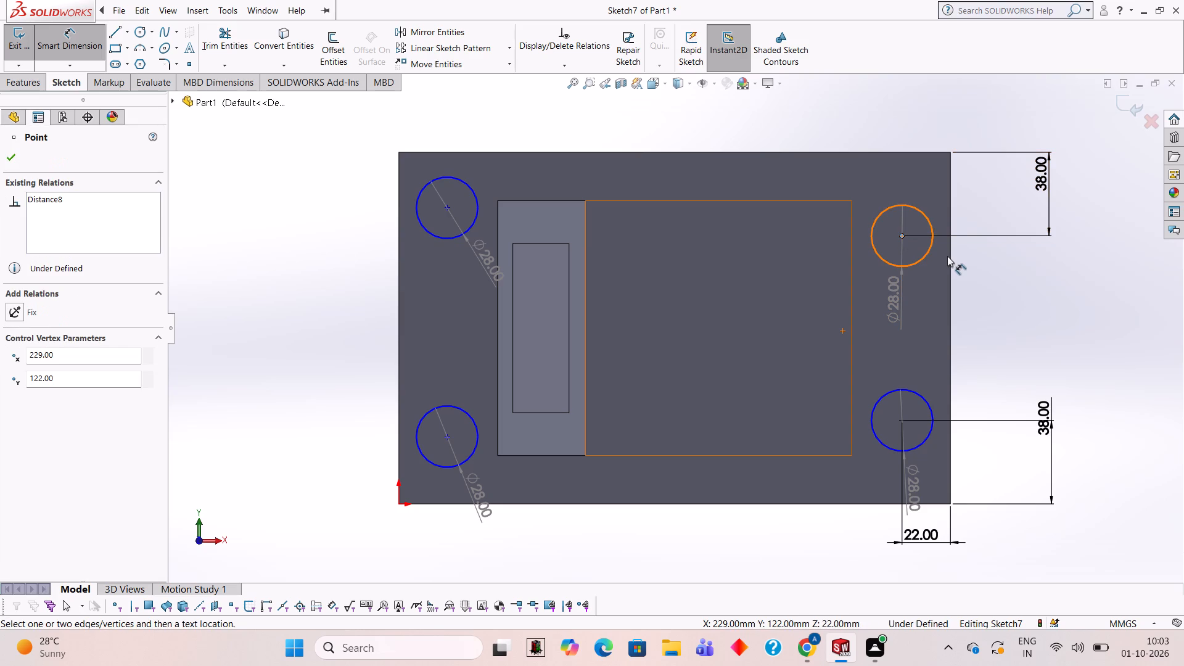
pyautogui.click(950, 256)
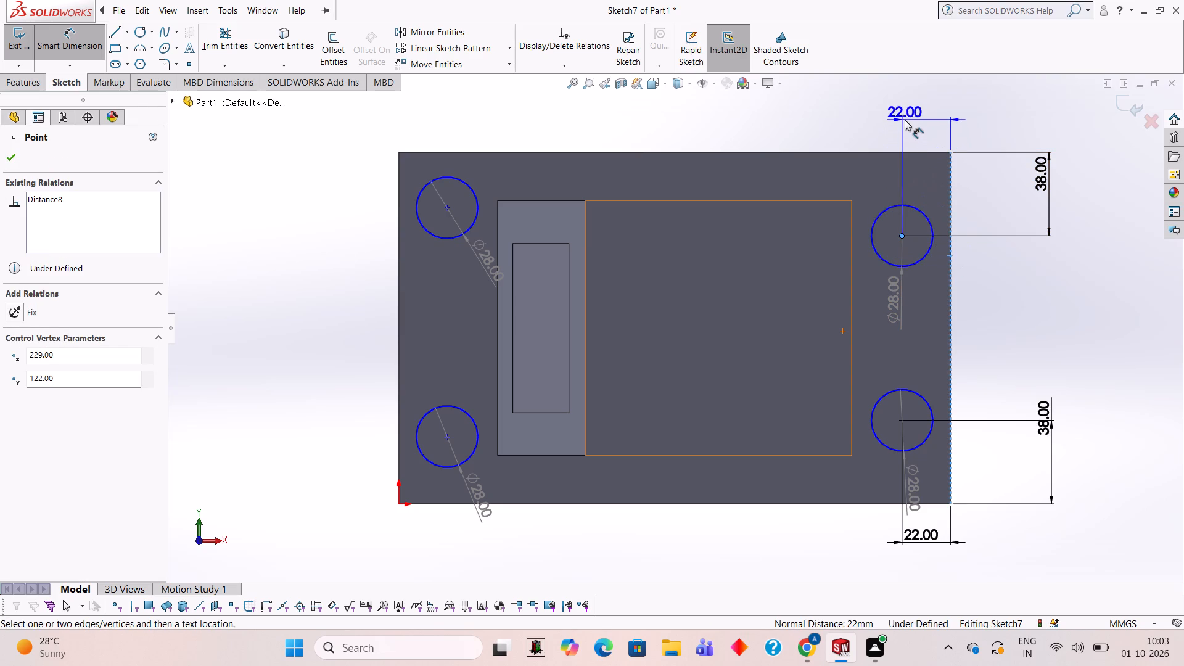
pyautogui.click(905, 120)
pyautogui.click(847, 94)
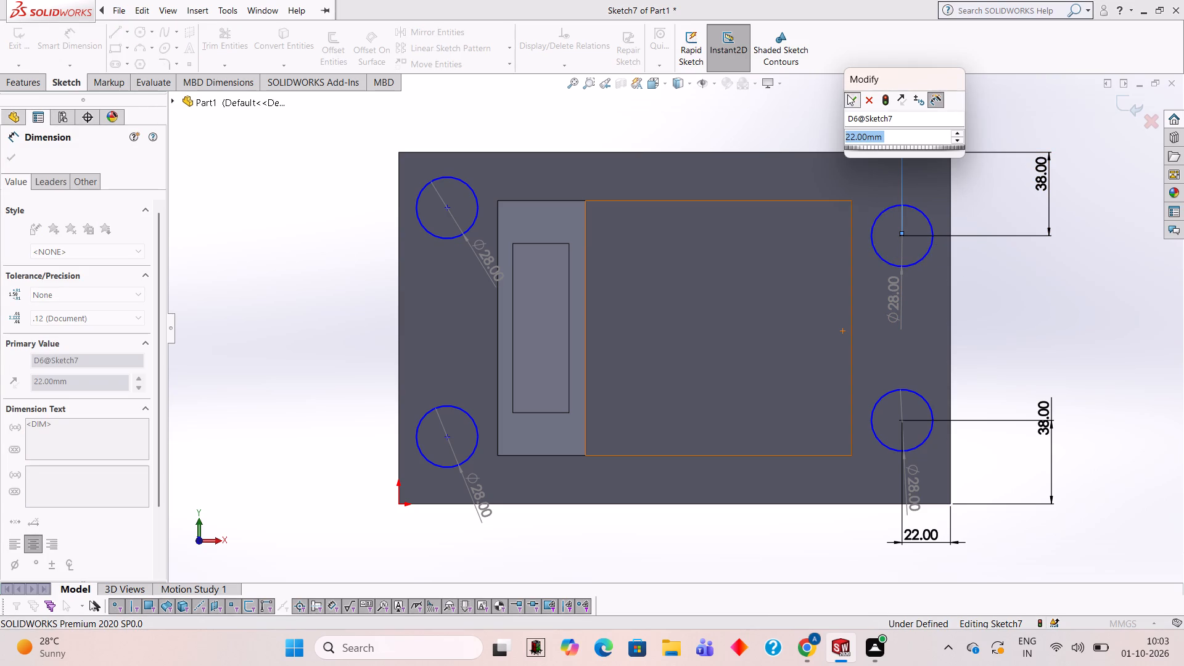
# Replace the upper-right circle's 38 mm distance dimension from the upper edge with an equal one placed closer to the plate.
pyautogui.rightClick(1037, 155)
pyautogui.click(860, 150)
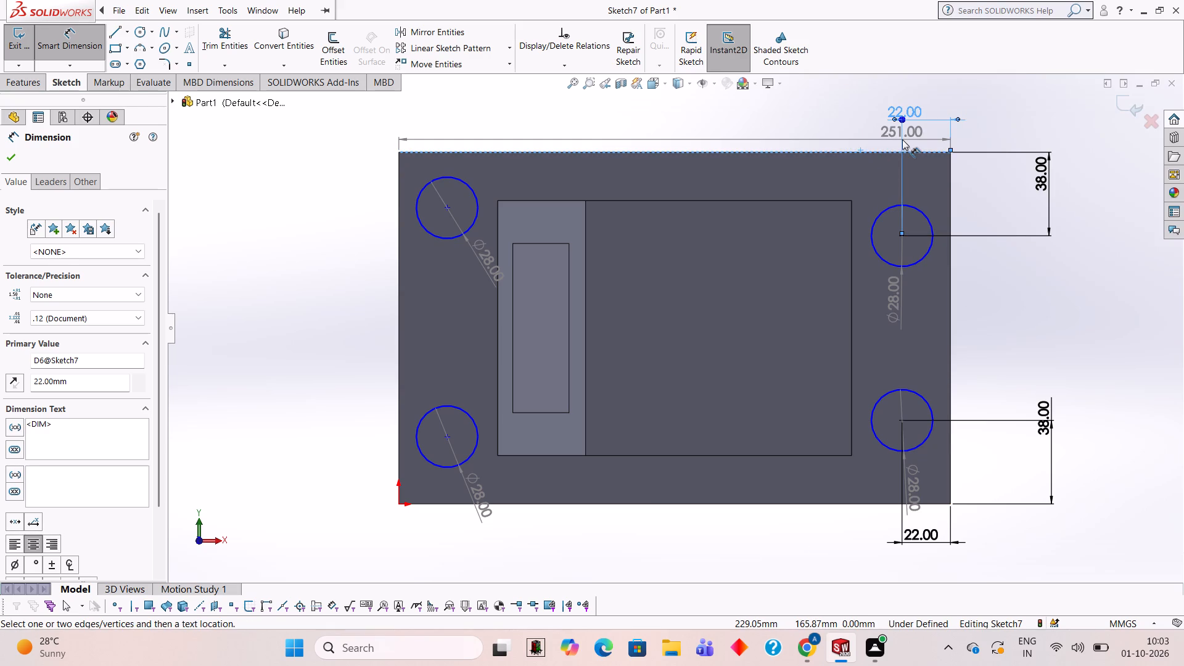
pyautogui.press('Escape')
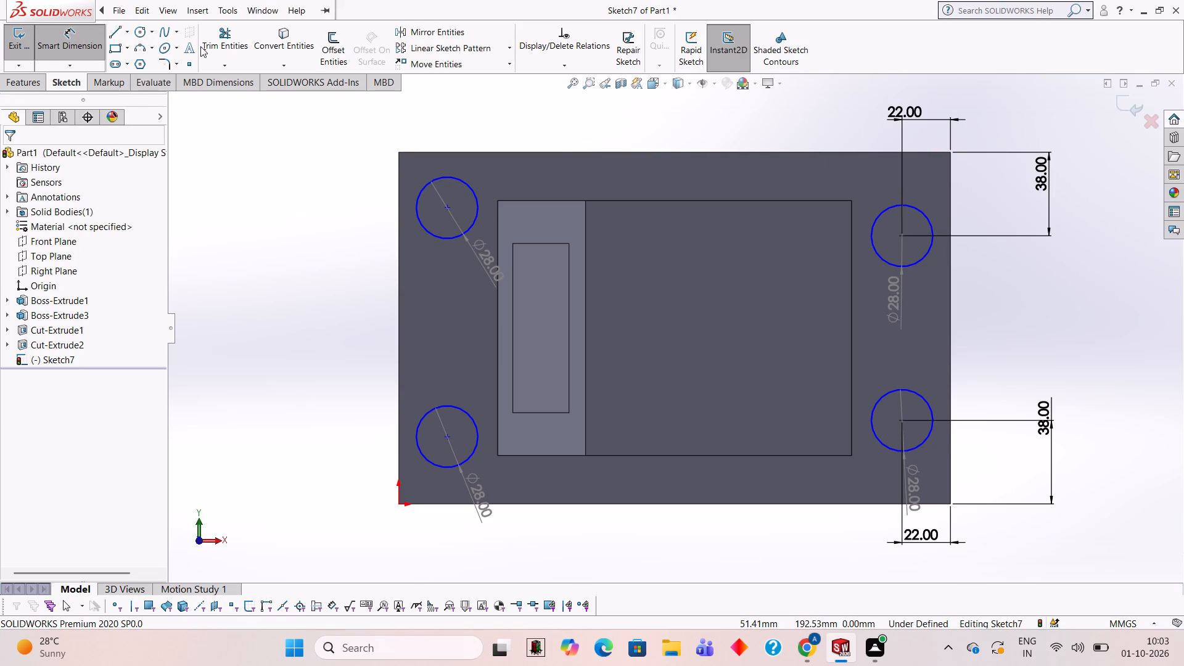
pyautogui.press('Escape')
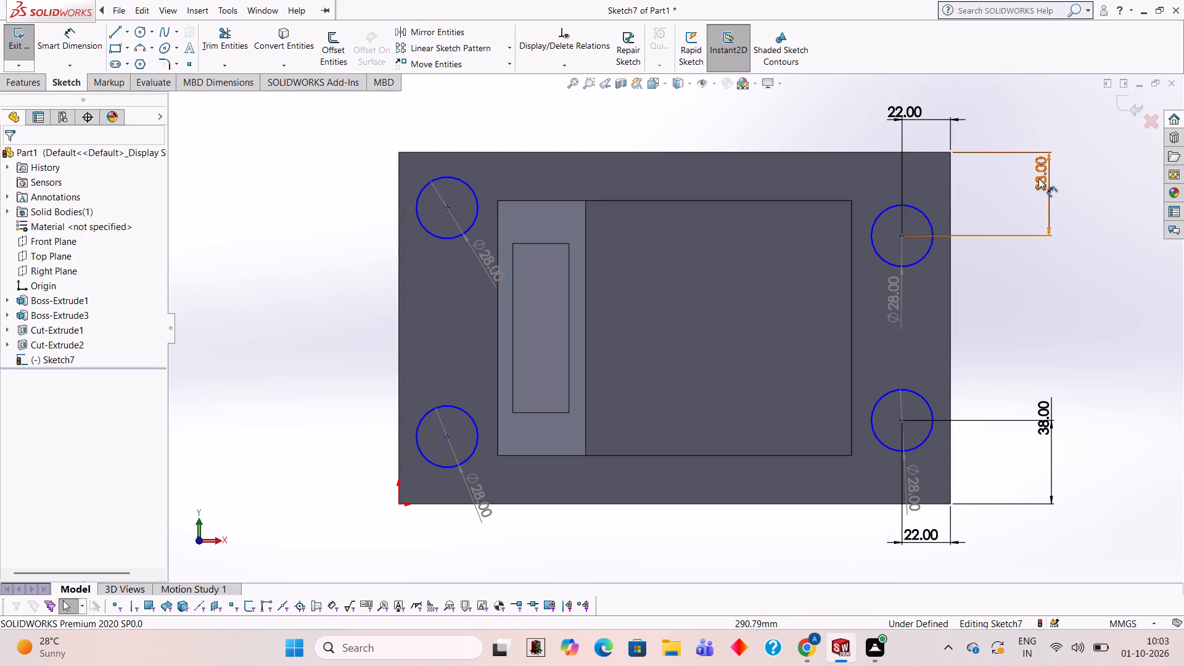
pyautogui.rightClick(1038, 178)
pyautogui.click(1029, 342)
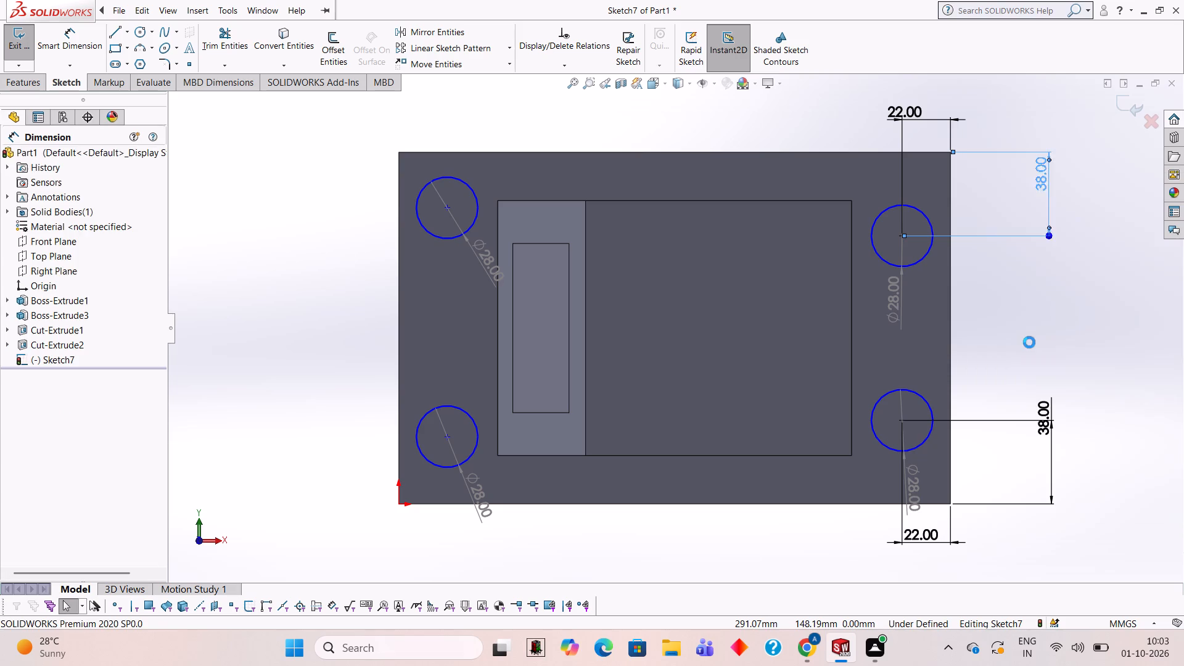
pyautogui.click(94, 44)
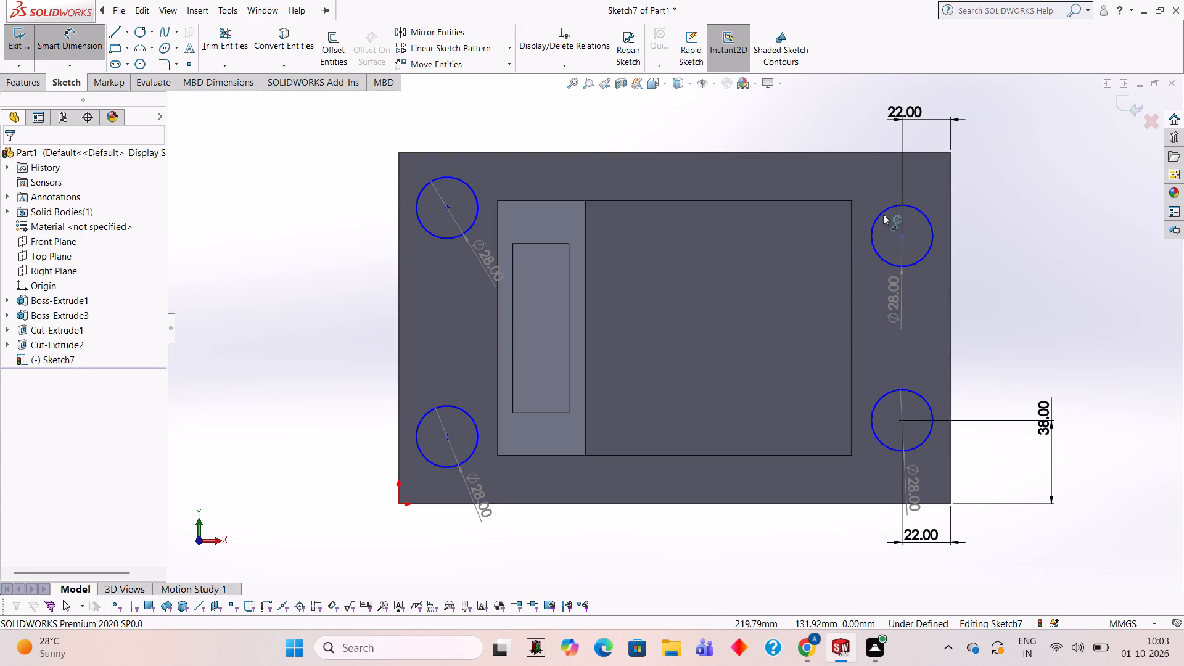
pyautogui.click(886, 154)
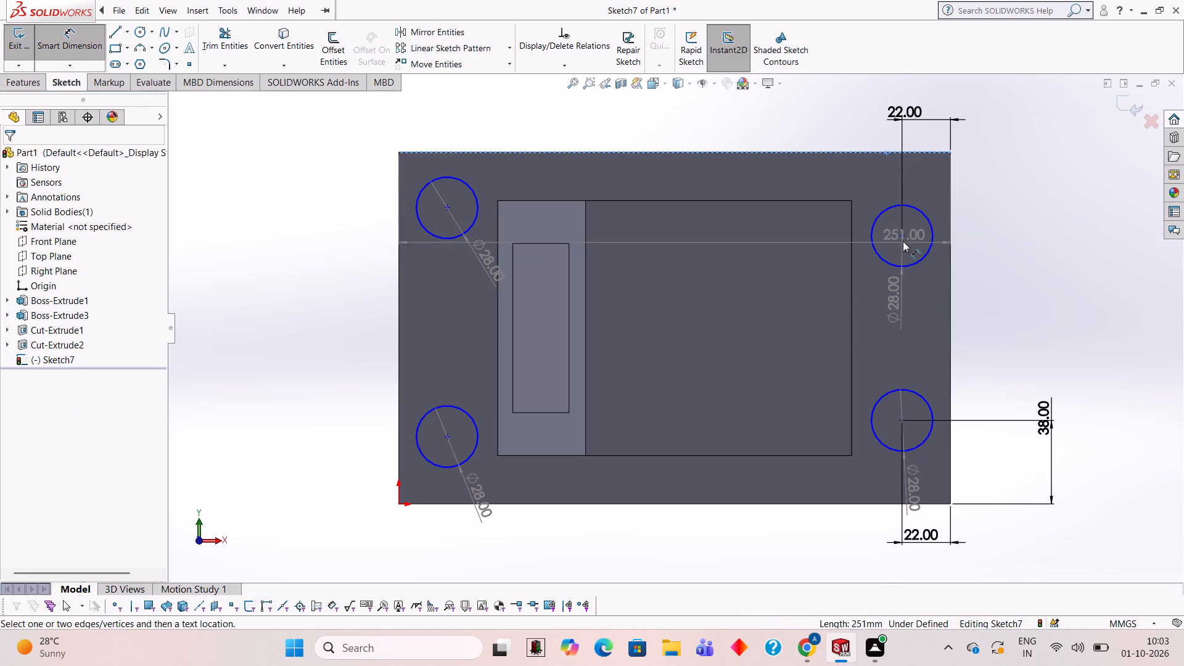
pyautogui.click(901, 237)
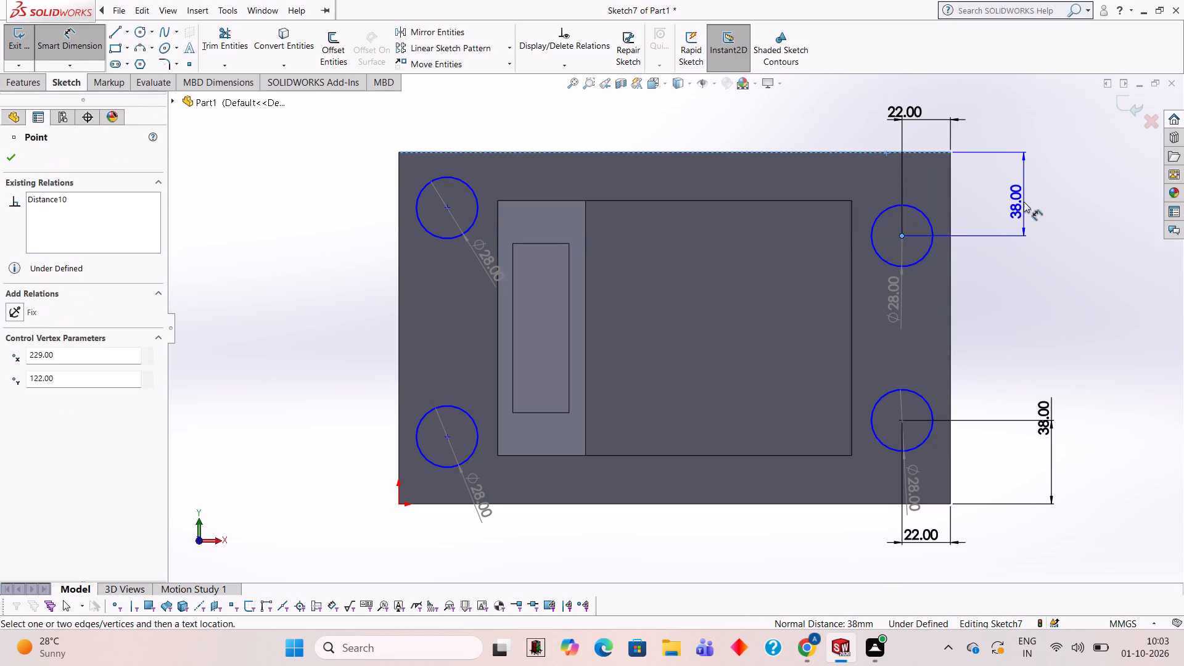
pyautogui.click(1024, 202)
pyautogui.click(977, 189)
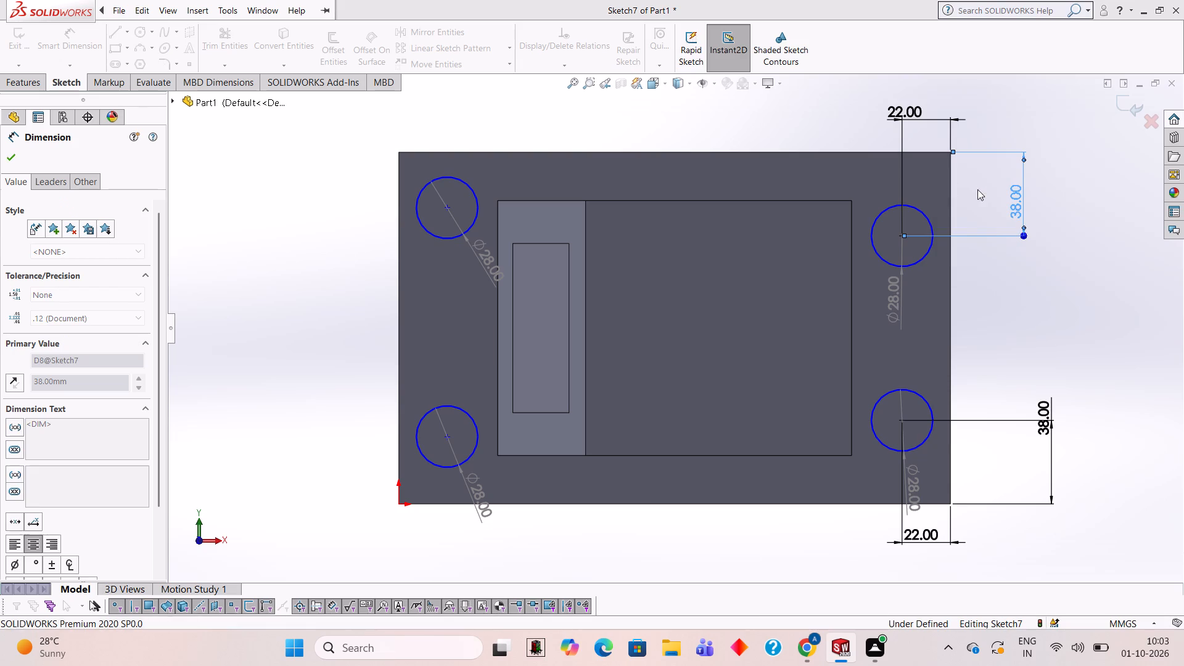
# Add a driven vertical dimension between the centres of the two right-hand circles, placed outside the plate's right edge.
pyautogui.click(902, 235)
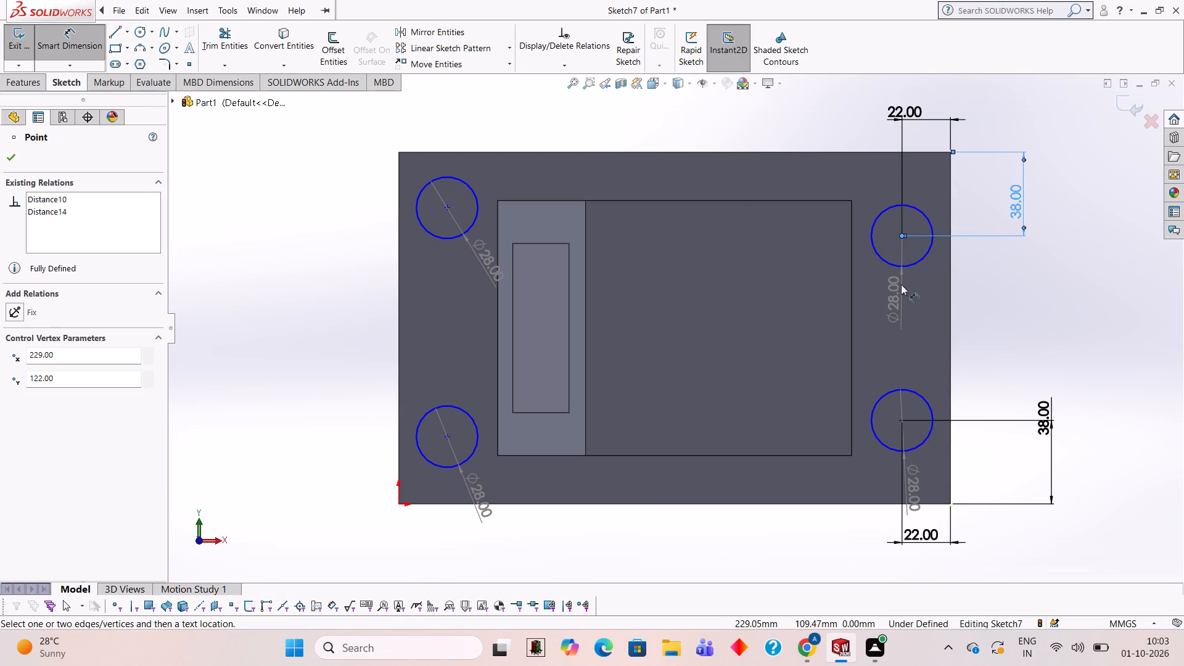
pyautogui.click(900, 419)
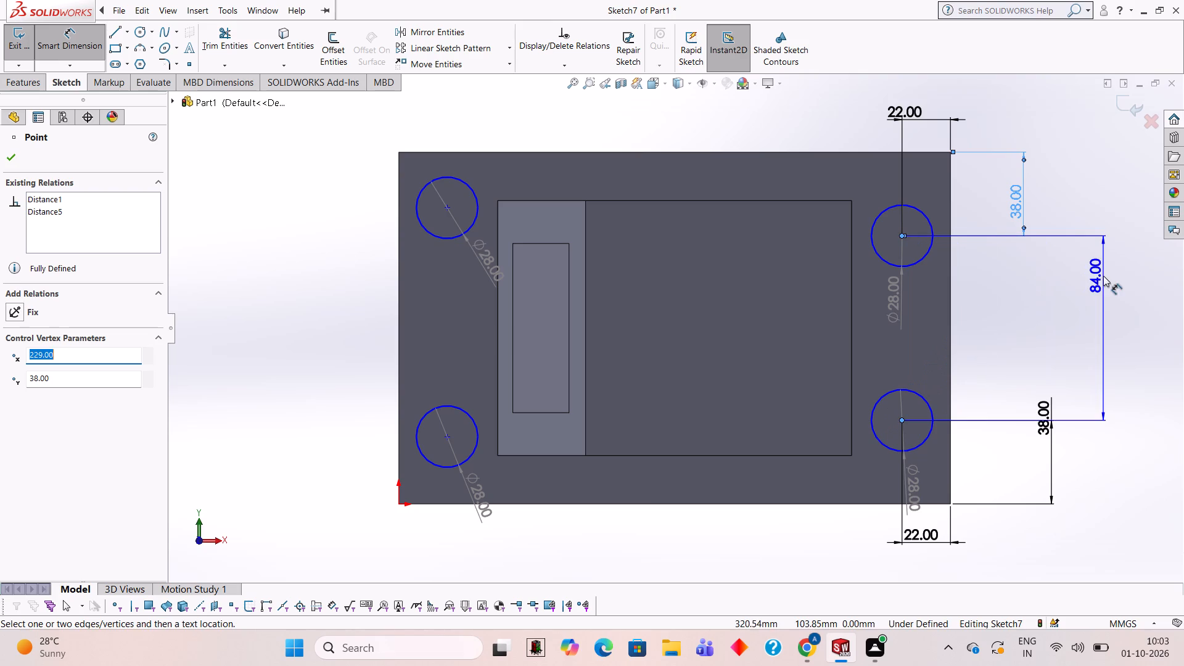
pyautogui.click(1103, 276)
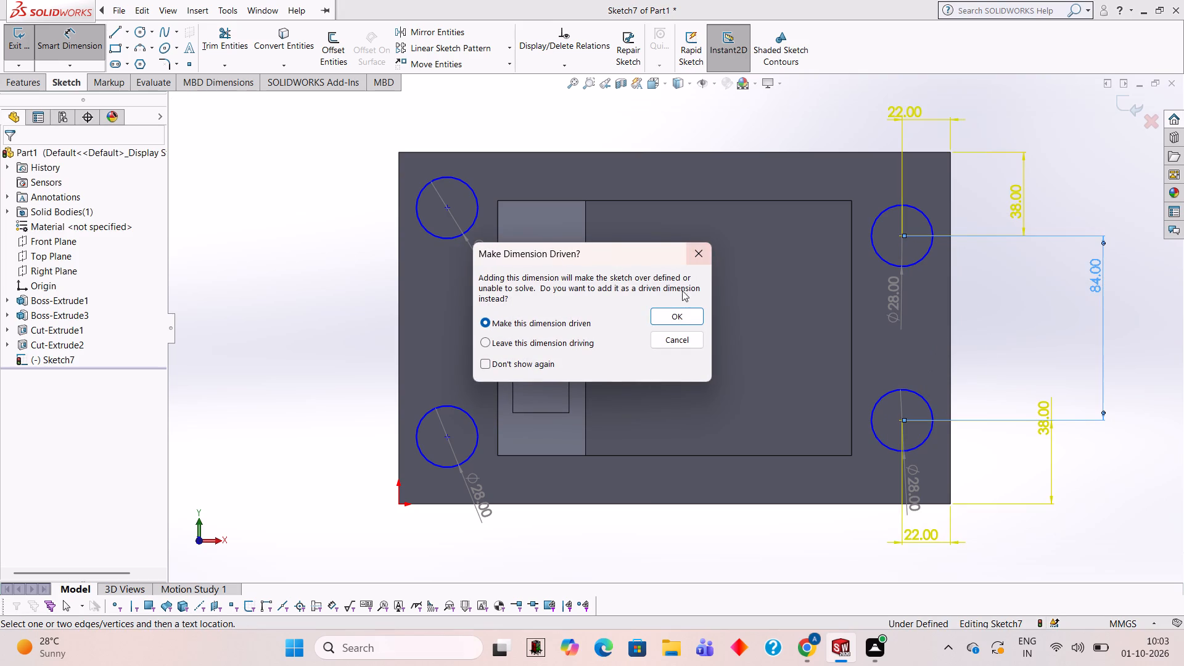
pyautogui.click(682, 310)
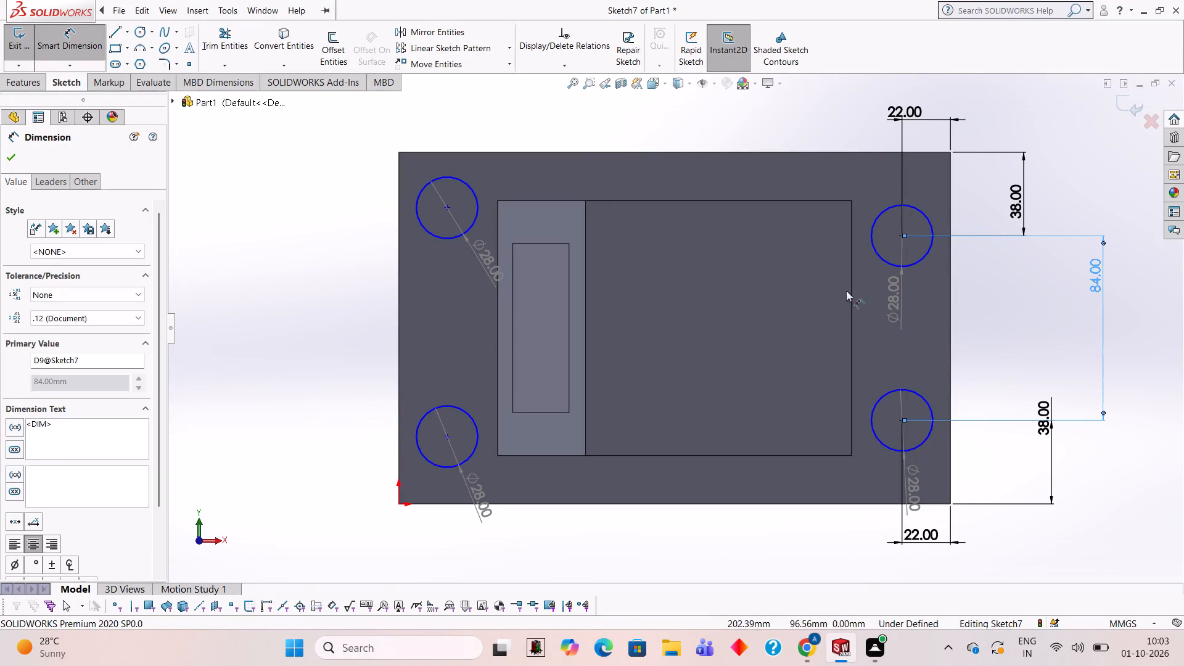
# Add 28 mm diameter dimensions to the upper-right and lower-right circles, placed beyond the plate's right edge.
pyautogui.click(916, 264)
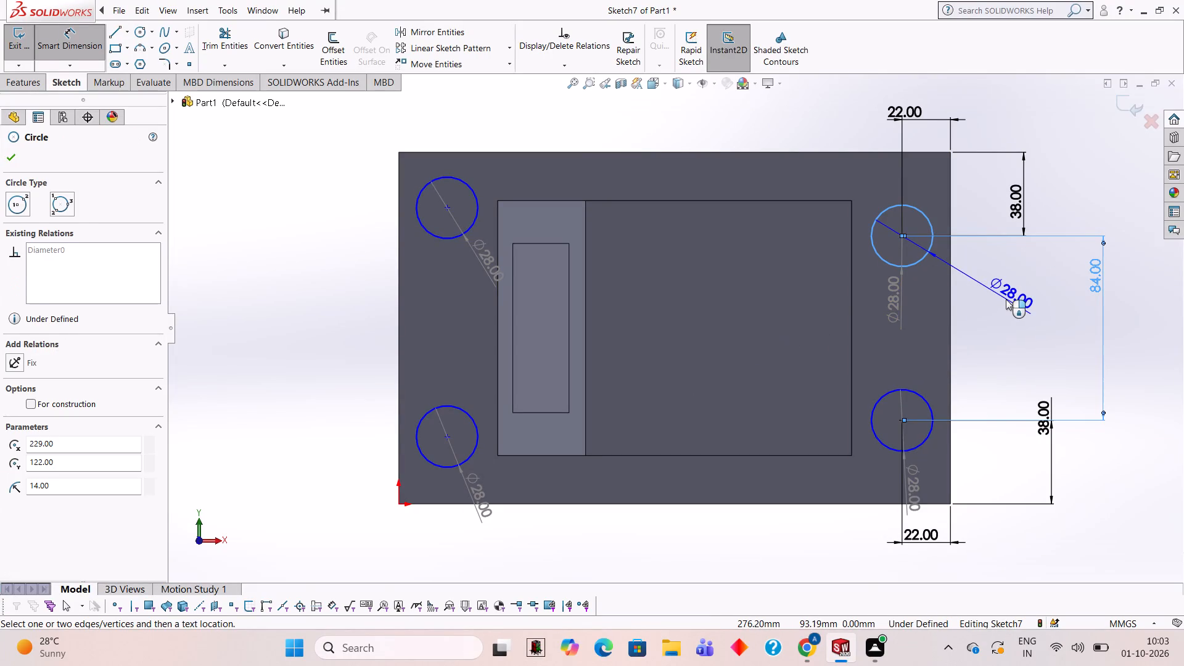
pyautogui.click(1006, 299)
pyautogui.scroll(-3, 368, 665)
pyautogui.scroll(1, 1183, 0)
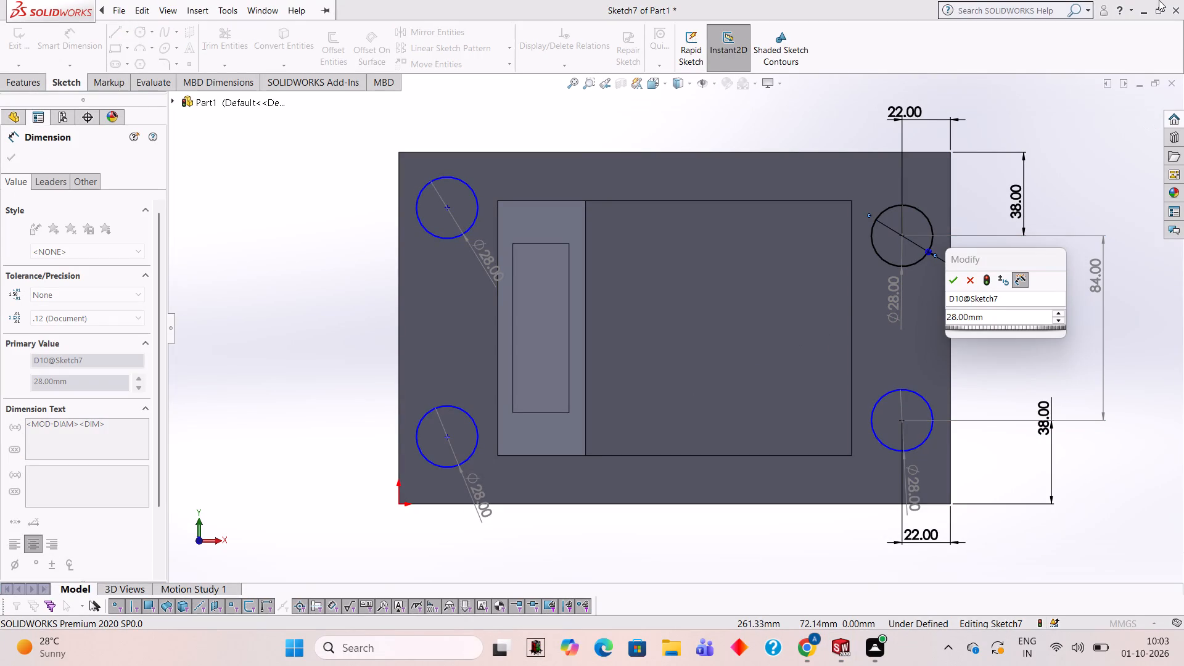
pyautogui.click(952, 280)
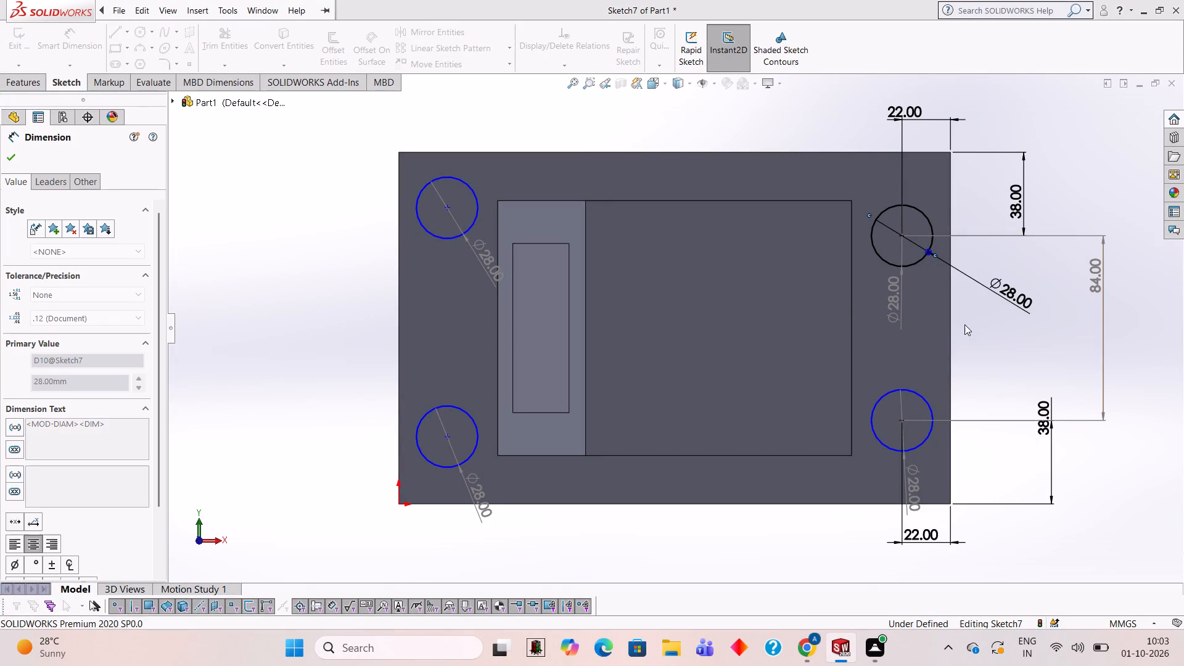
pyautogui.click(930, 403)
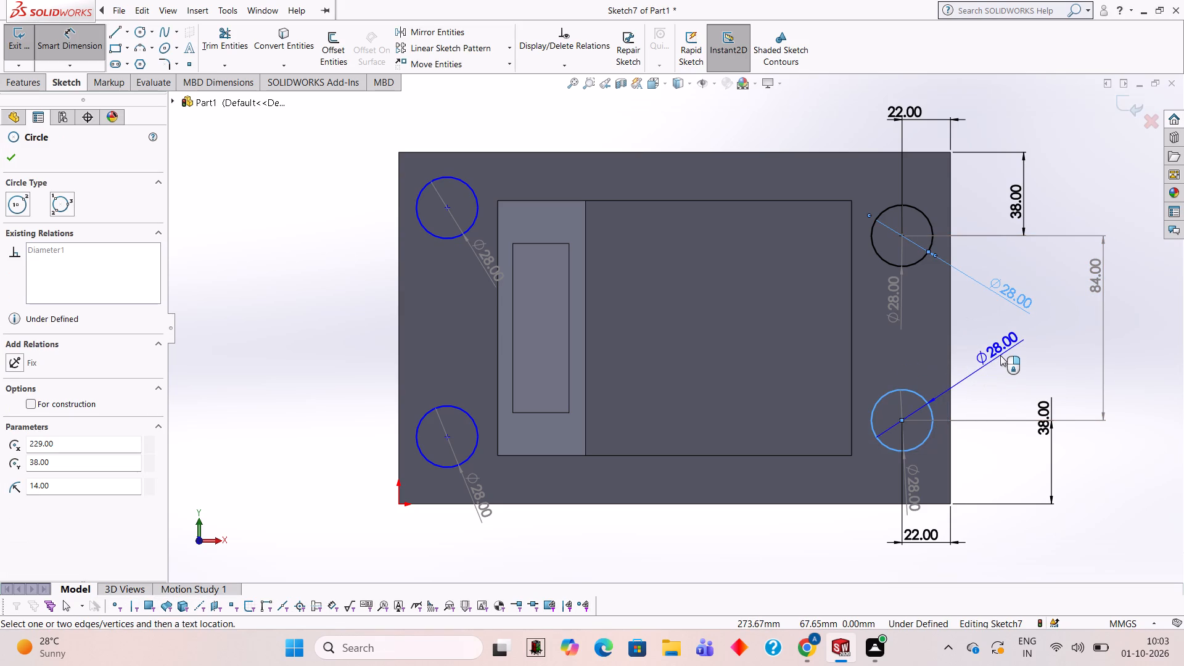
pyautogui.click(1000, 355)
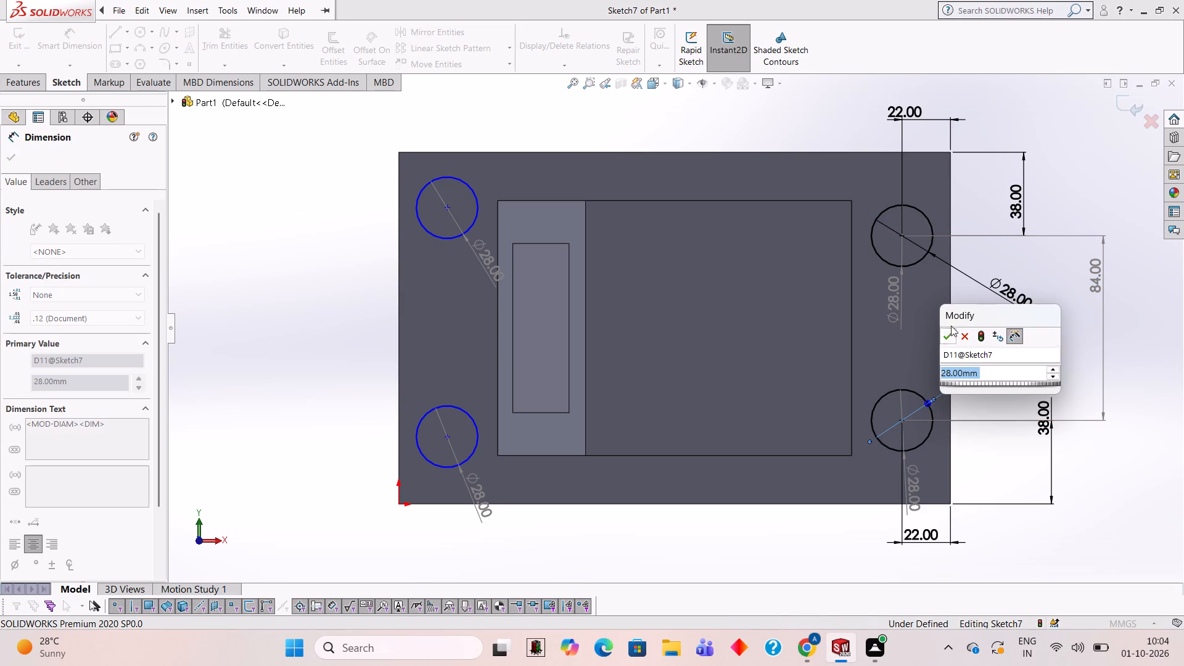
pyautogui.click(950, 330)
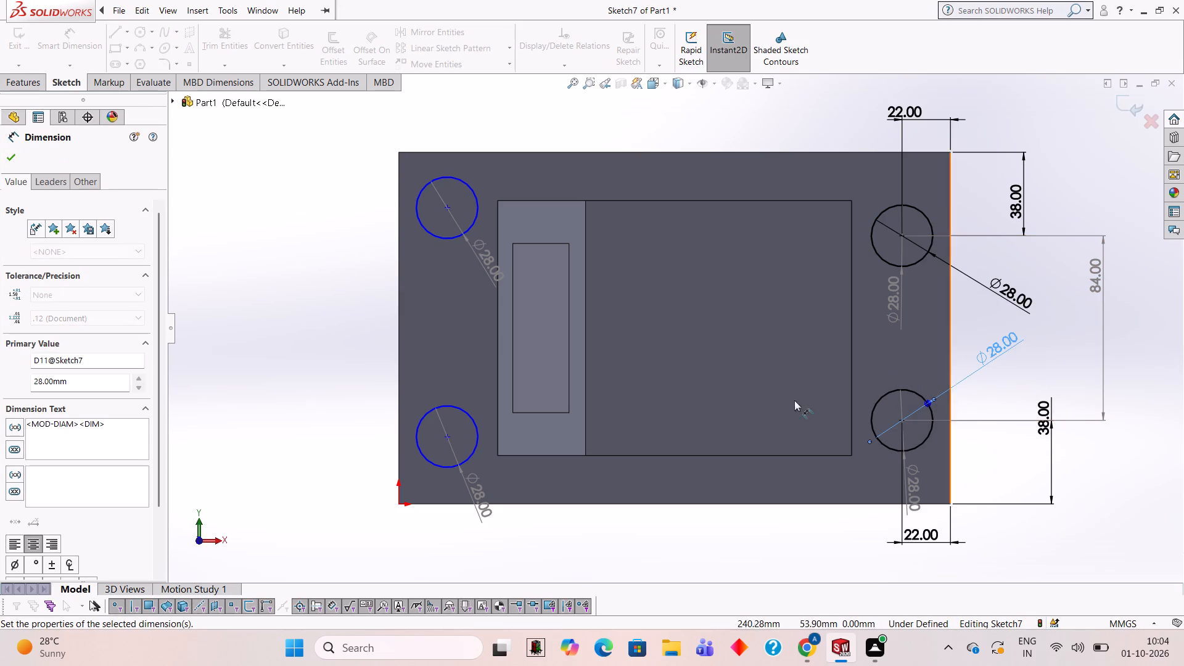
# Add 28 mm diameter dimensions to the lower-left and upper-left circles, placed outside the plate.
pyautogui.click(469, 459)
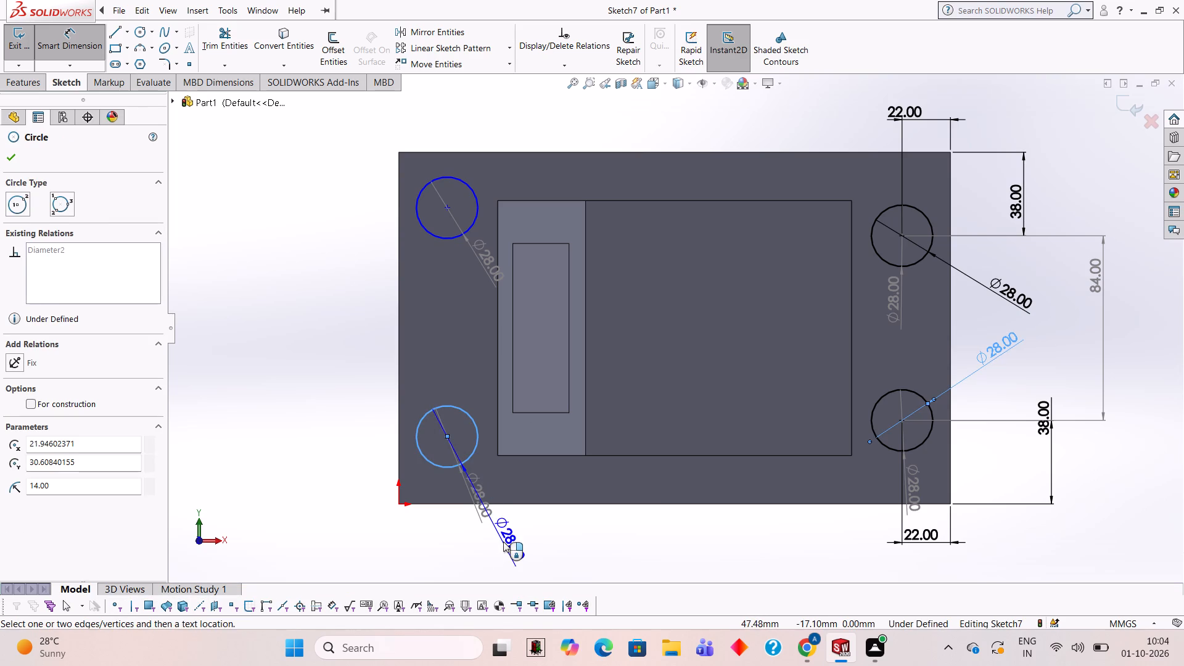
pyautogui.click(503, 541)
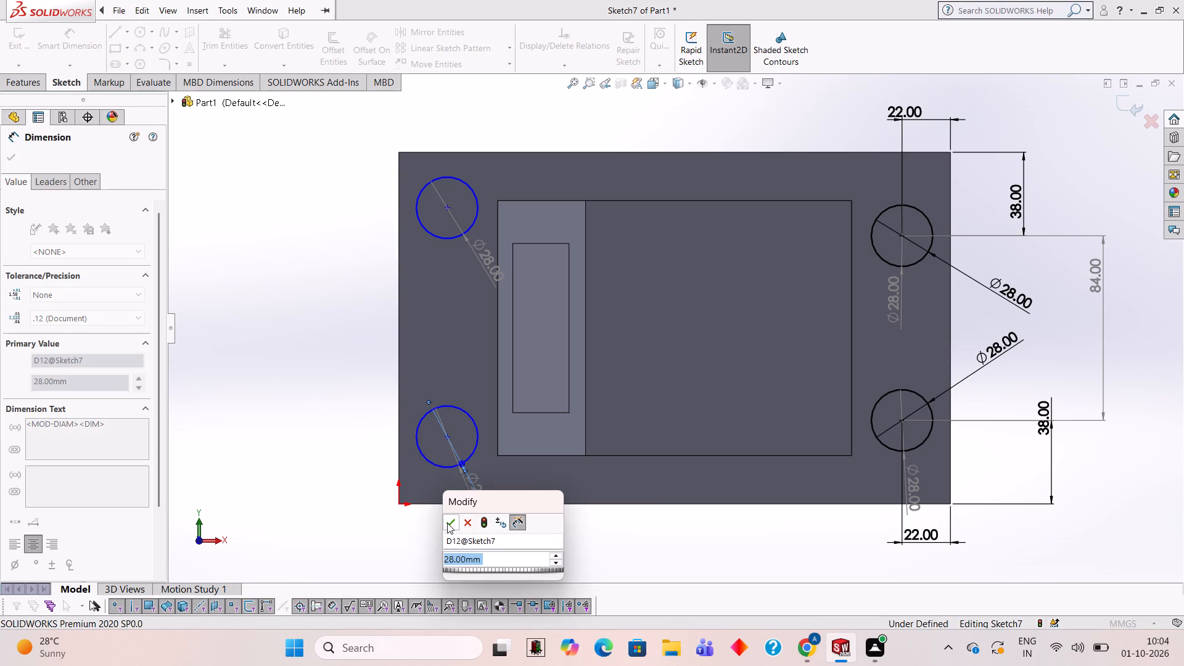
pyautogui.click(447, 523)
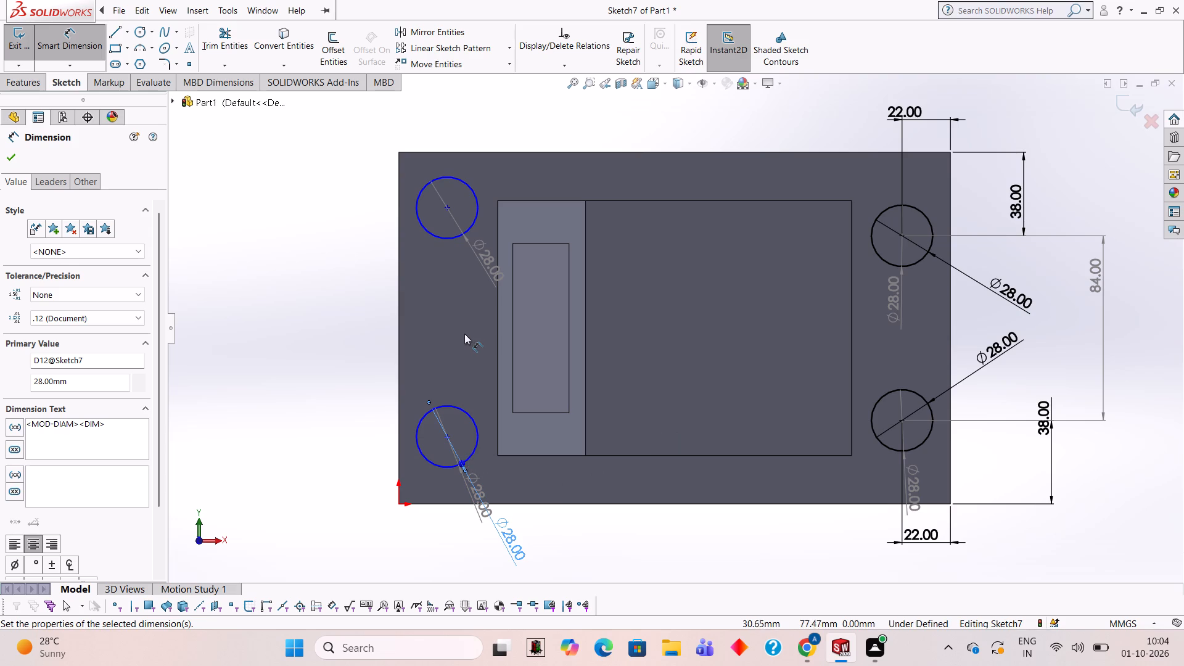
pyautogui.click(453, 240)
pyautogui.click(351, 283)
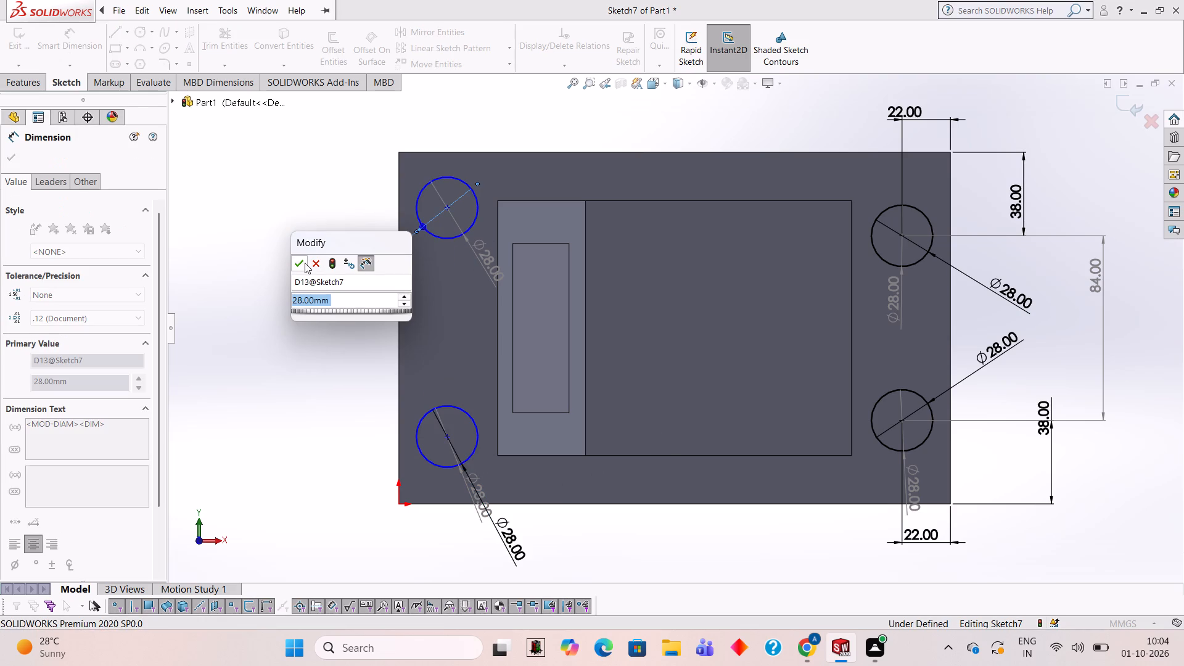
pyautogui.click(300, 261)
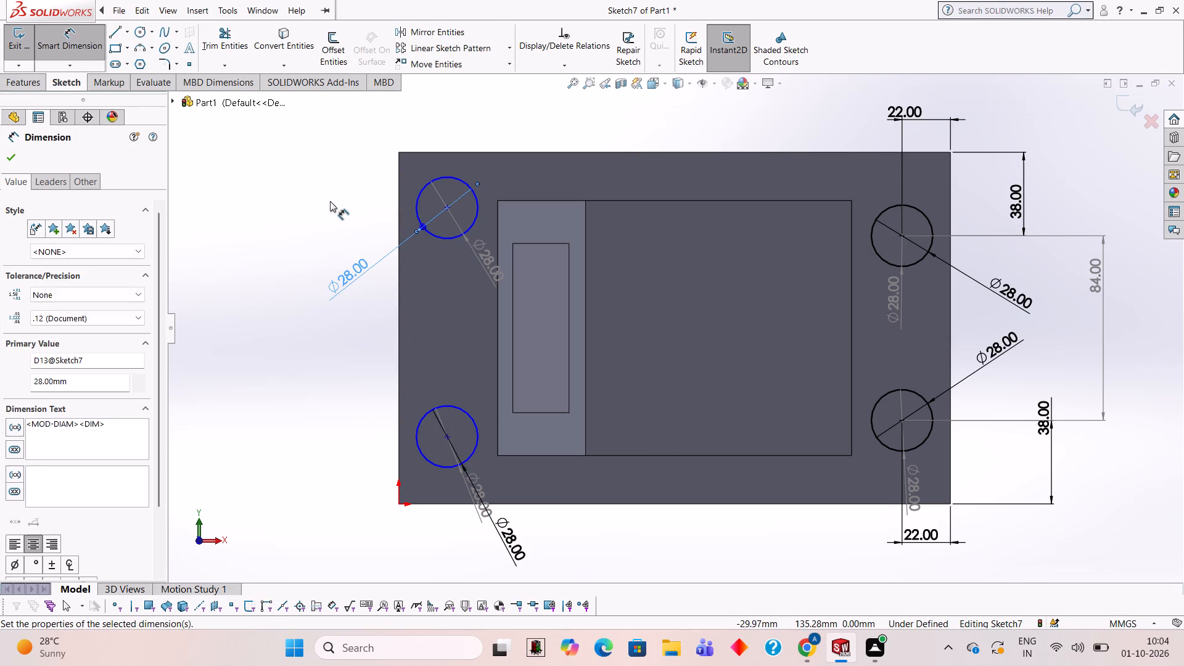
pyautogui.click(327, 194)
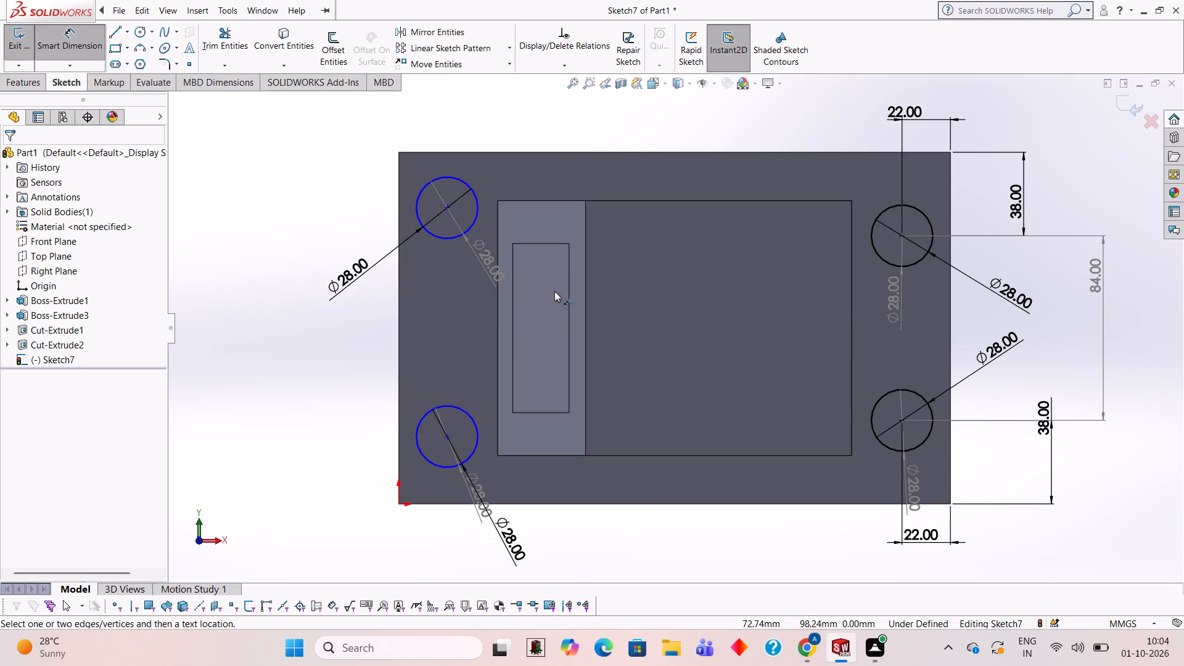
# Dimension the upper-left circle's centre 22 mm from the plate's left edge and 38 mm from its upper edge.
pyautogui.click(448, 205)
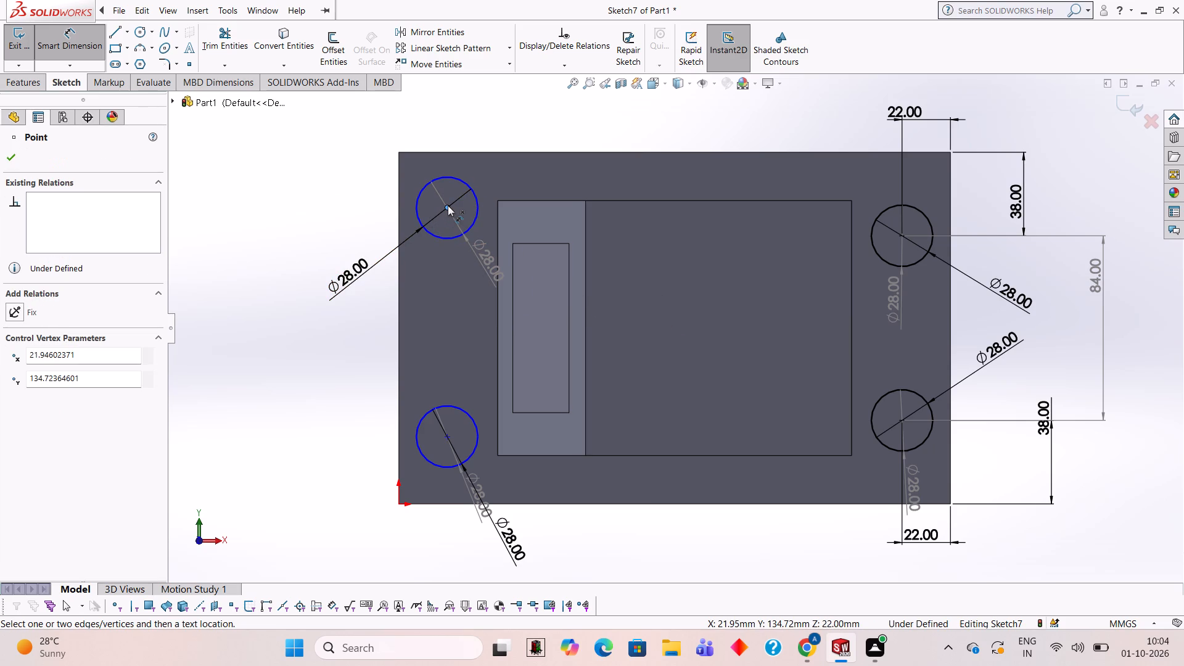
pyautogui.click(399, 211)
pyautogui.click(438, 115)
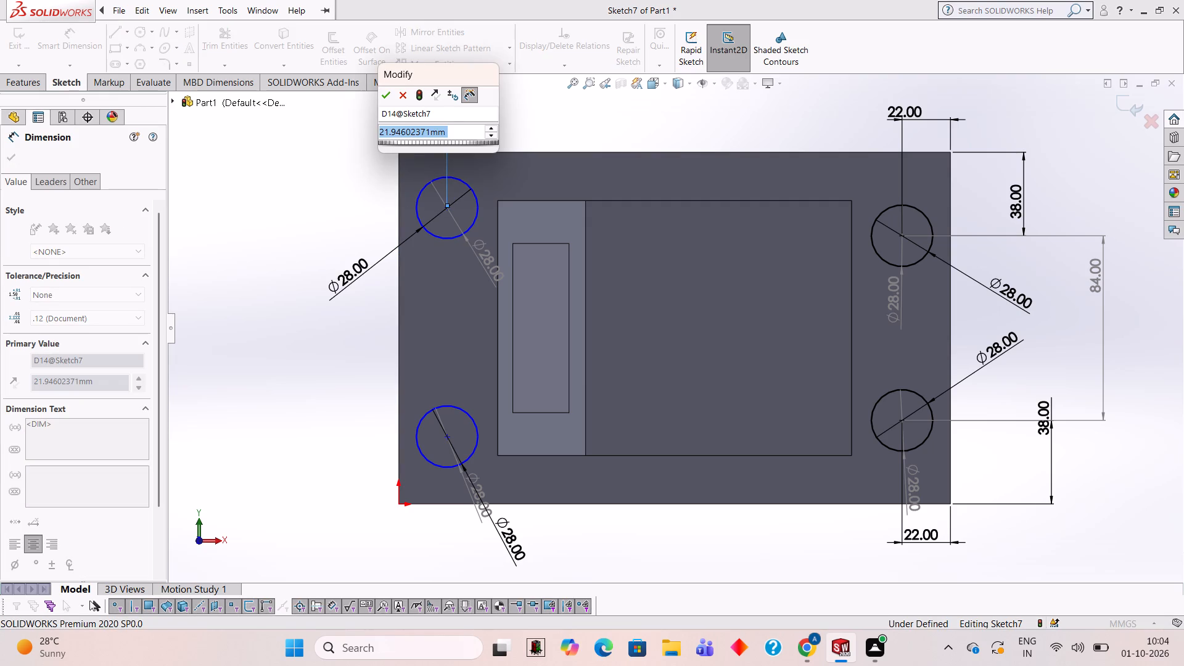
pyautogui.write('22')
pyautogui.press('Return')
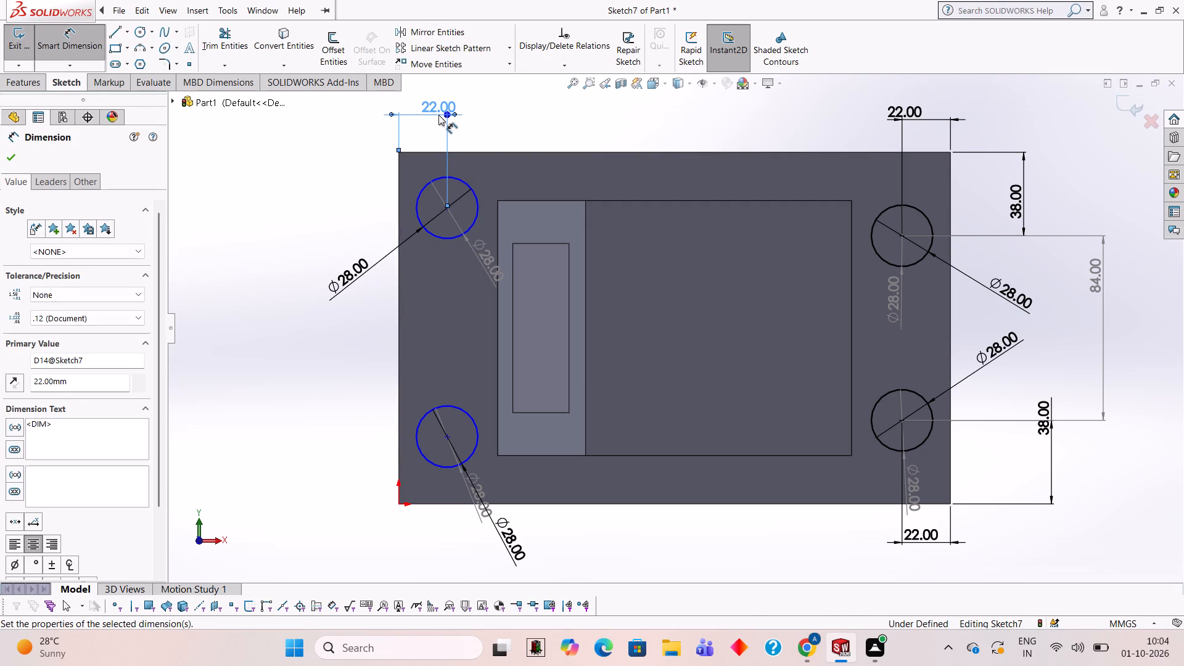
pyautogui.click(445, 208)
pyautogui.click(461, 152)
pyautogui.click(320, 164)
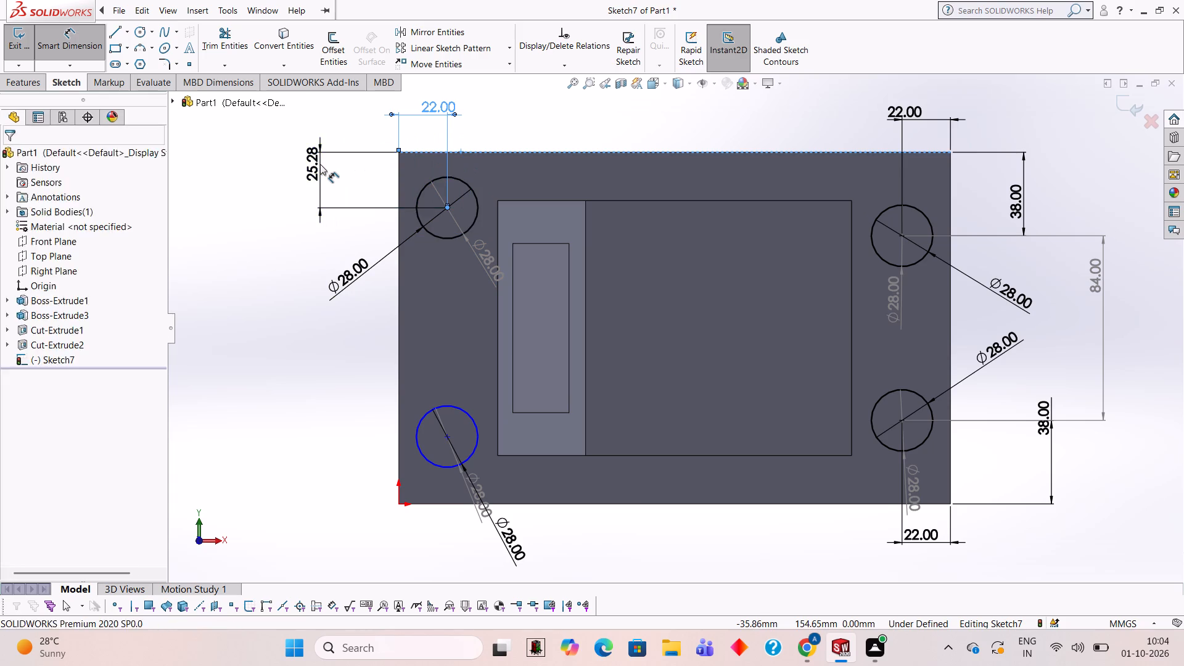
pyautogui.write('38')
pyautogui.press('Return')
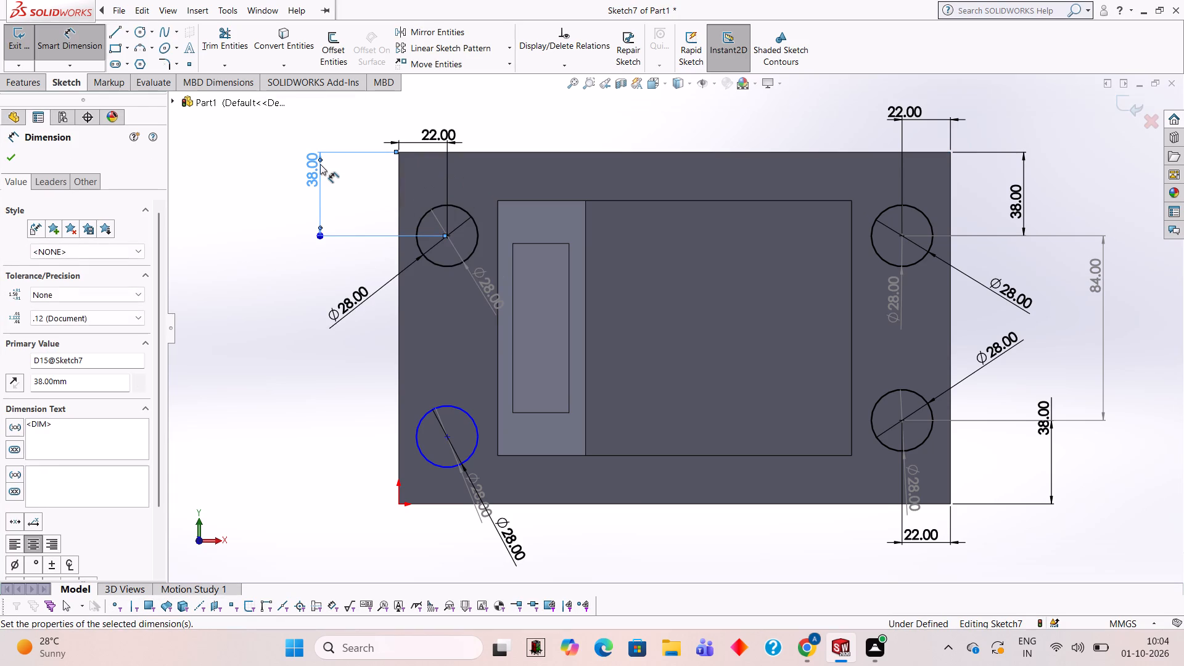
# Dimension the lower-left circle's centre 22 mm from the plate's left edge and 38 mm from its lower edge.
pyautogui.click(448, 437)
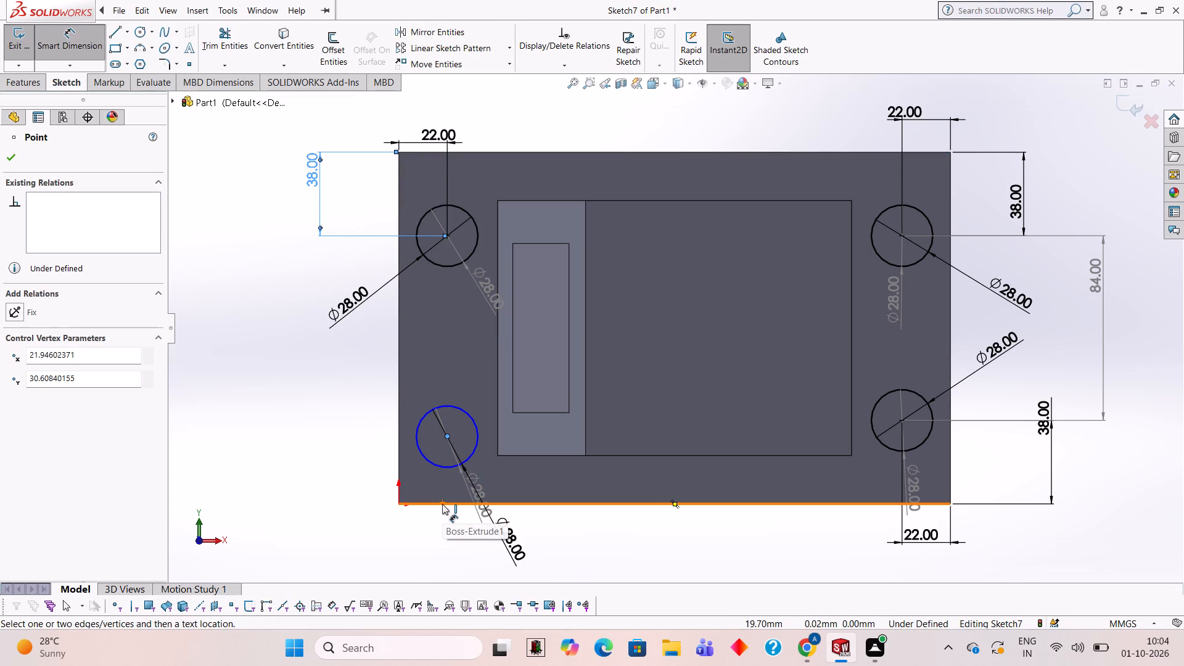
pyautogui.click(400, 468)
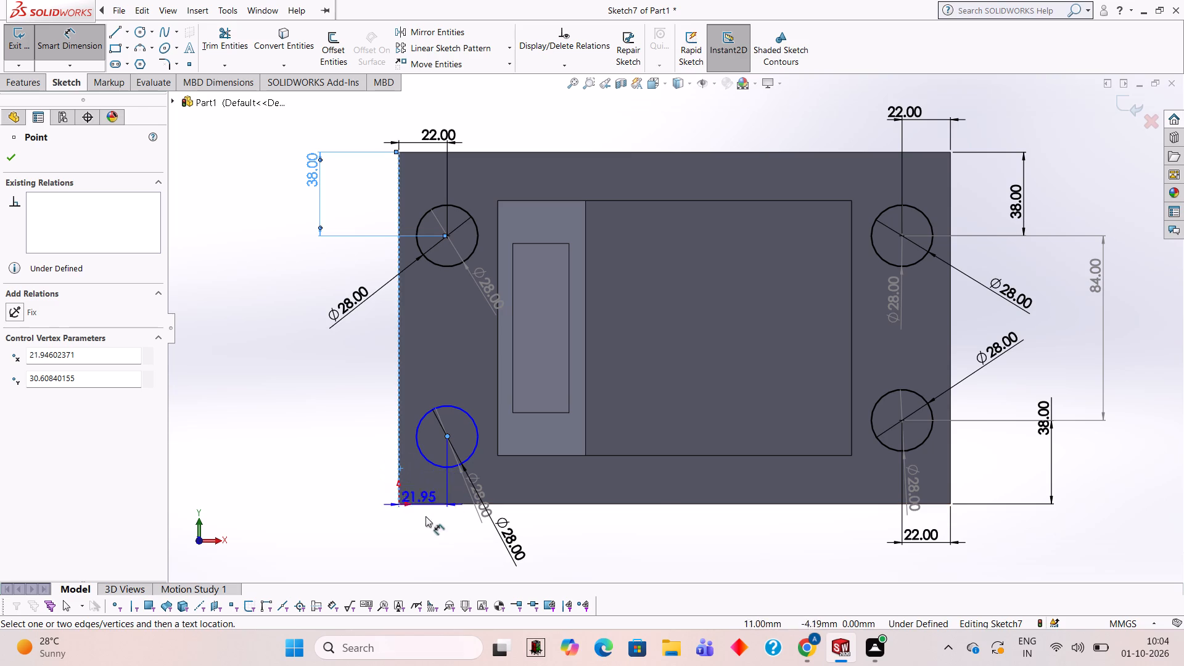
pyautogui.click(432, 533)
pyautogui.write('22')
pyautogui.press('Return')
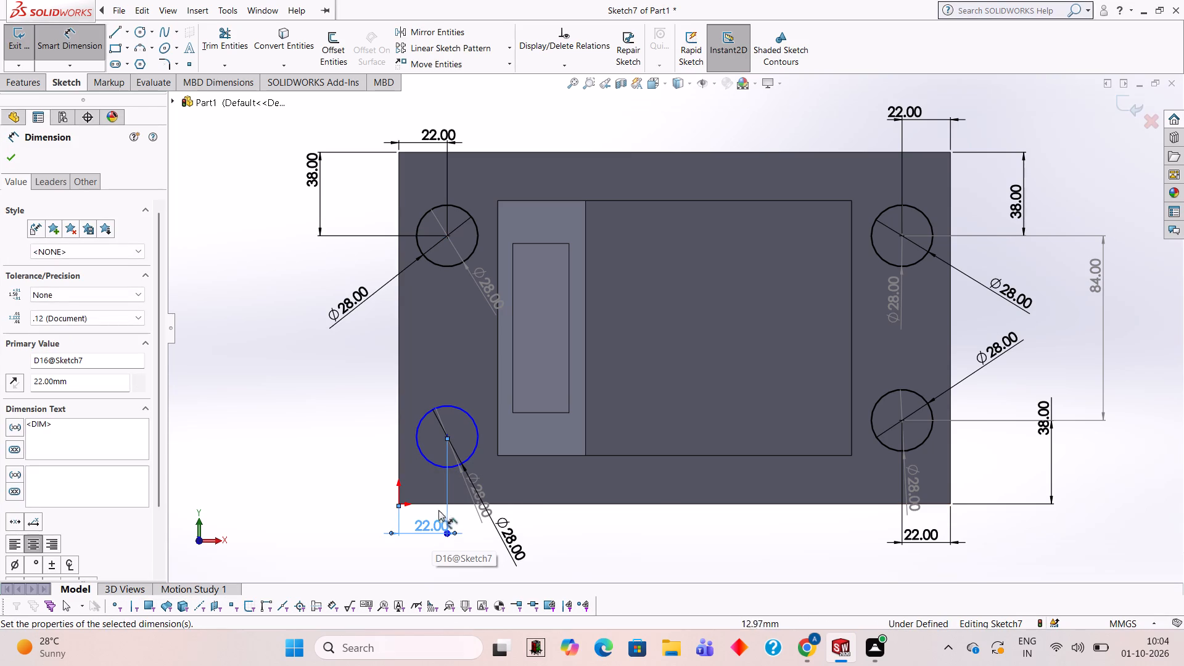
pyautogui.click(448, 436)
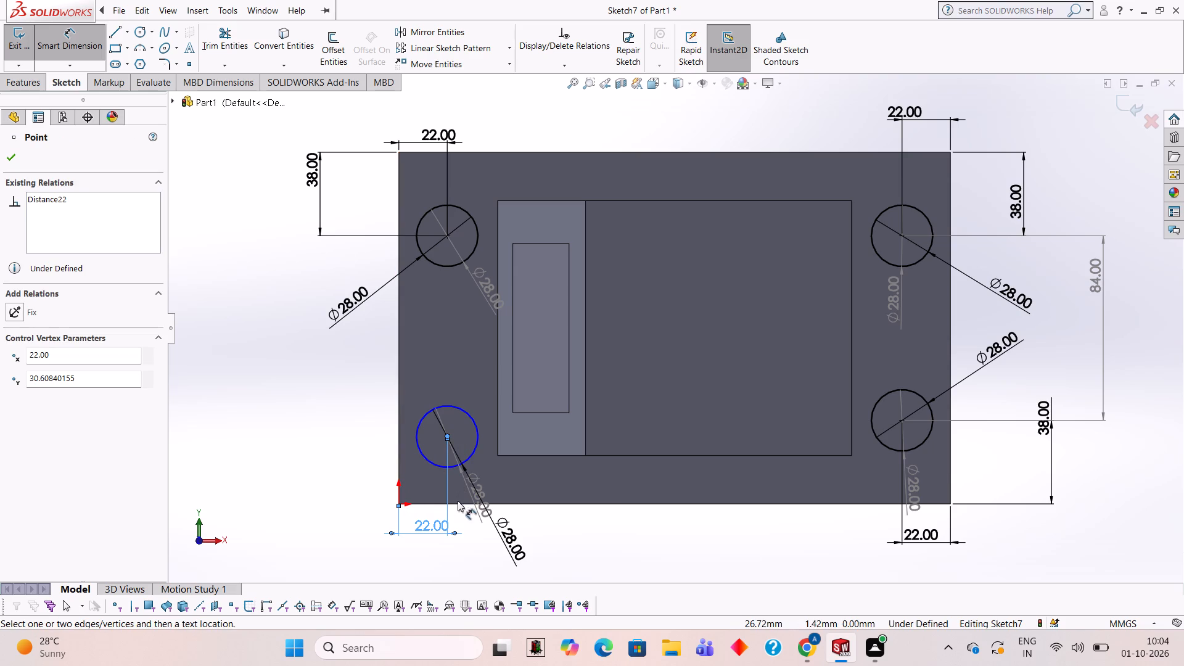
pyautogui.click(458, 504)
pyautogui.click(294, 503)
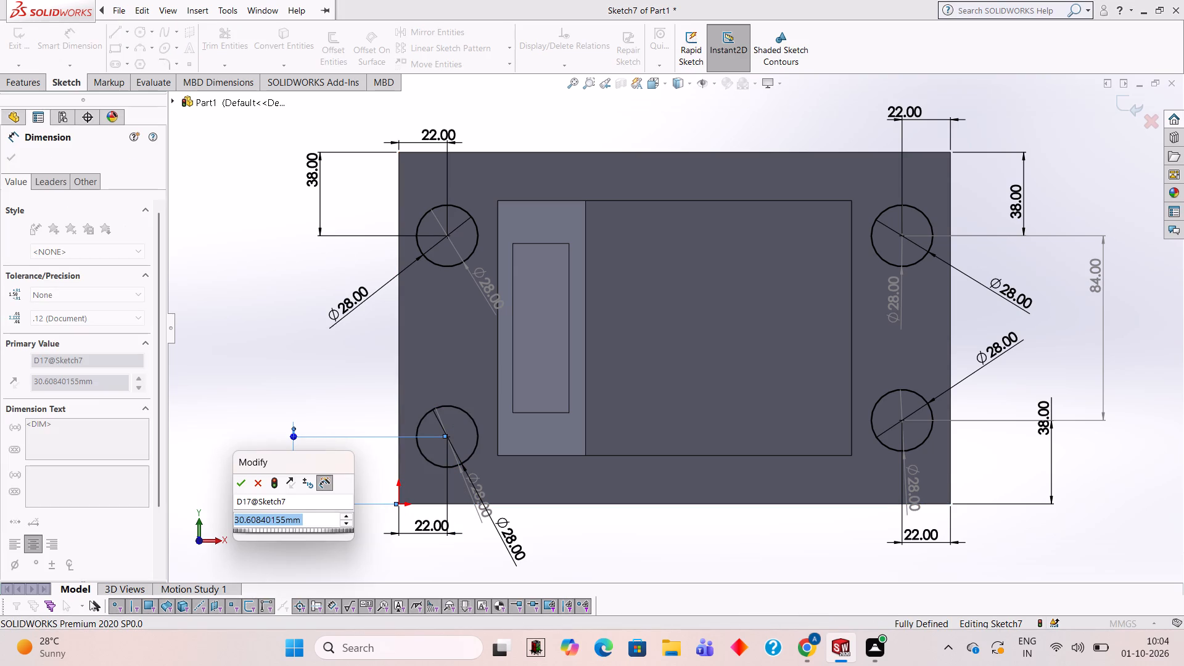
pyautogui.write('38')
pyautogui.press('Return')
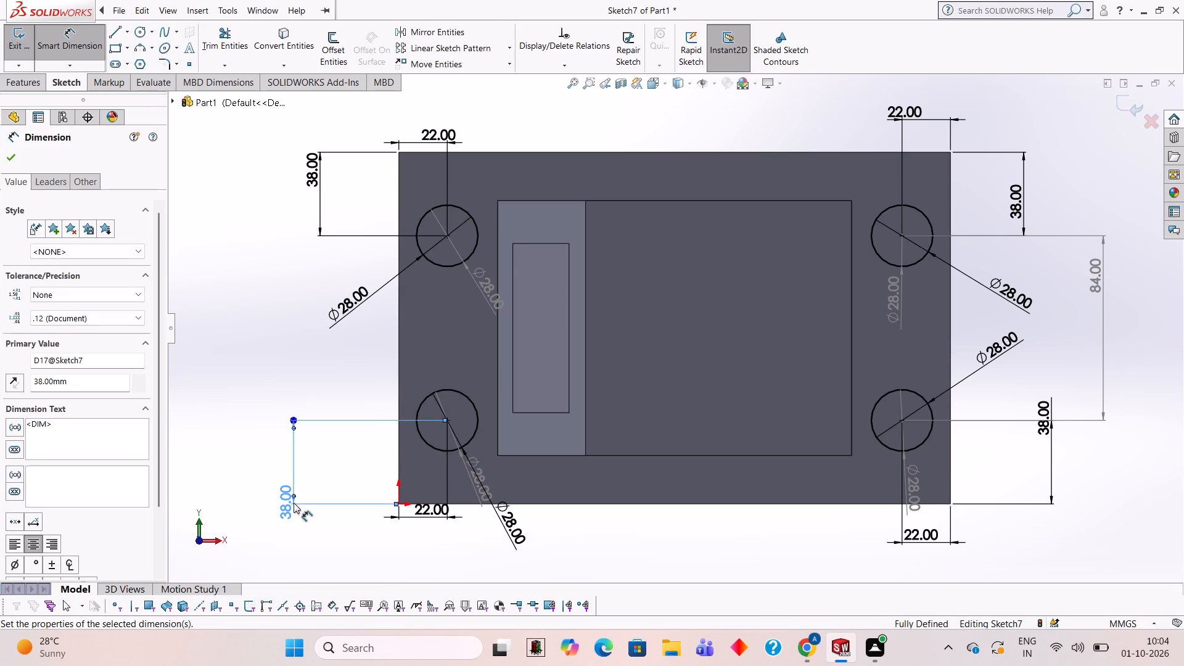
pyautogui.click(363, 388)
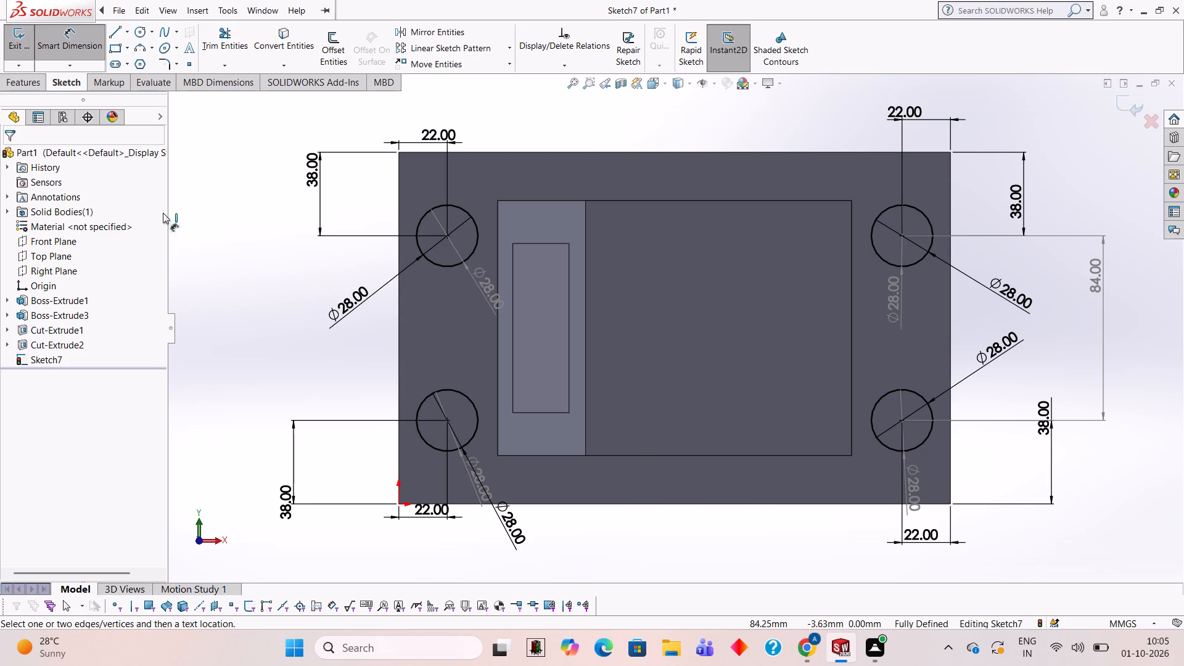
# Extrude the four corner circles 12 mm blind upward from the plate as merged bosses.
pyautogui.click(19, 82)
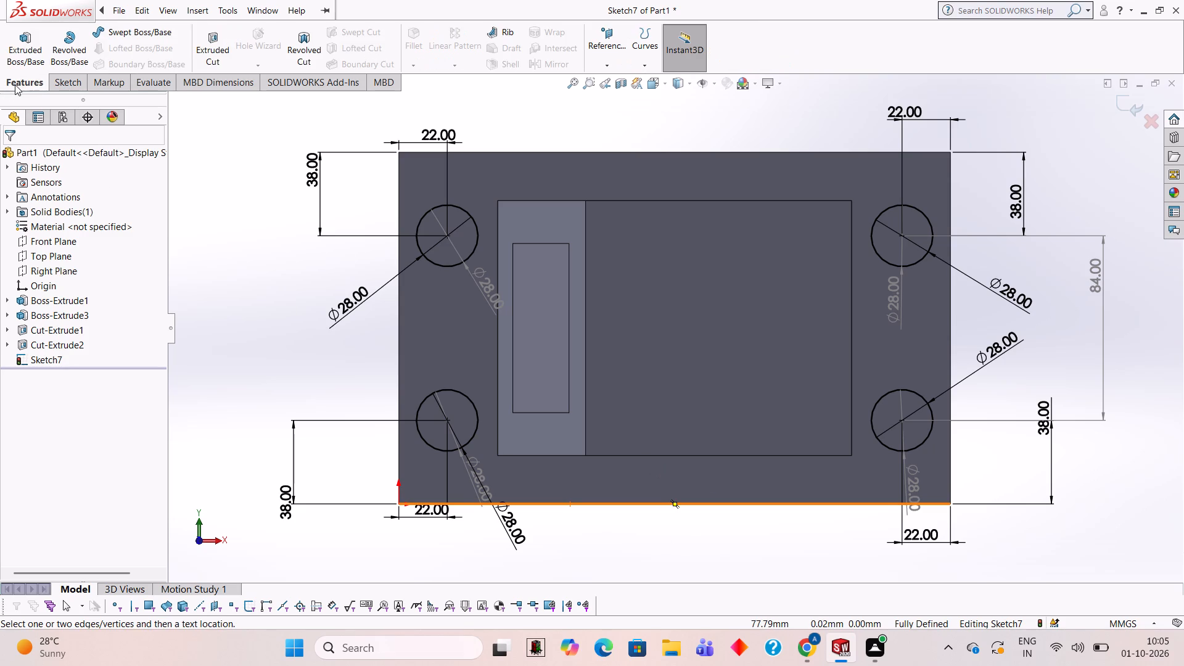
pyautogui.click(12, 38)
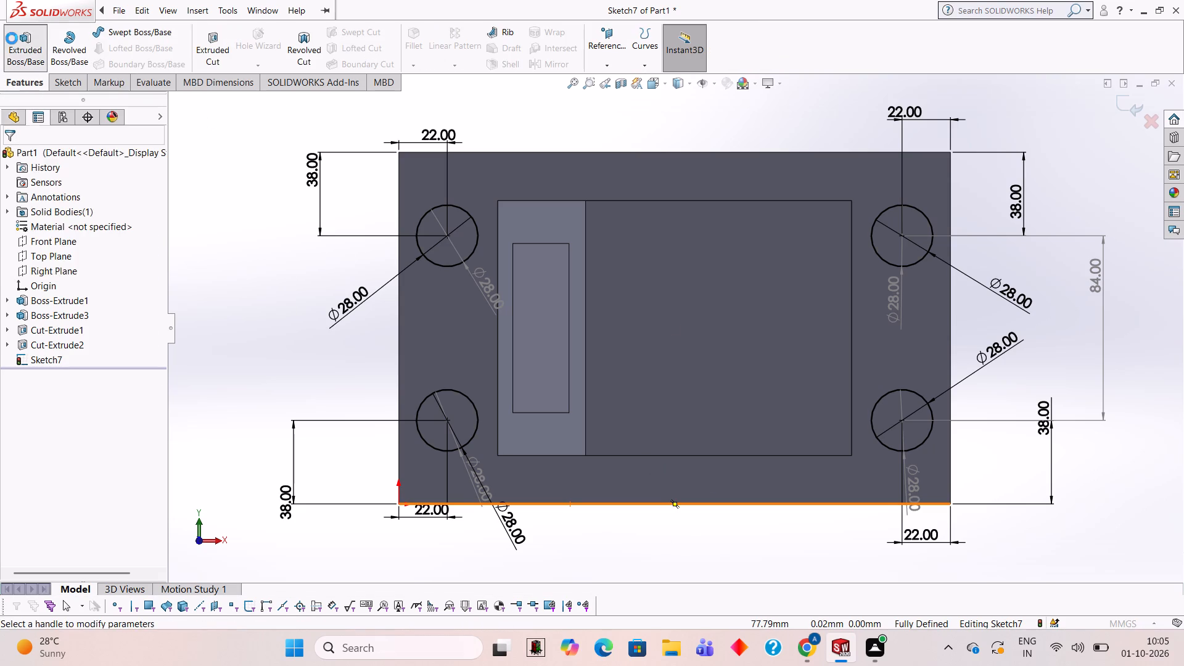
pyautogui.moveTo(683, 538); pyautogui.dragTo(696, 310, button='middle')
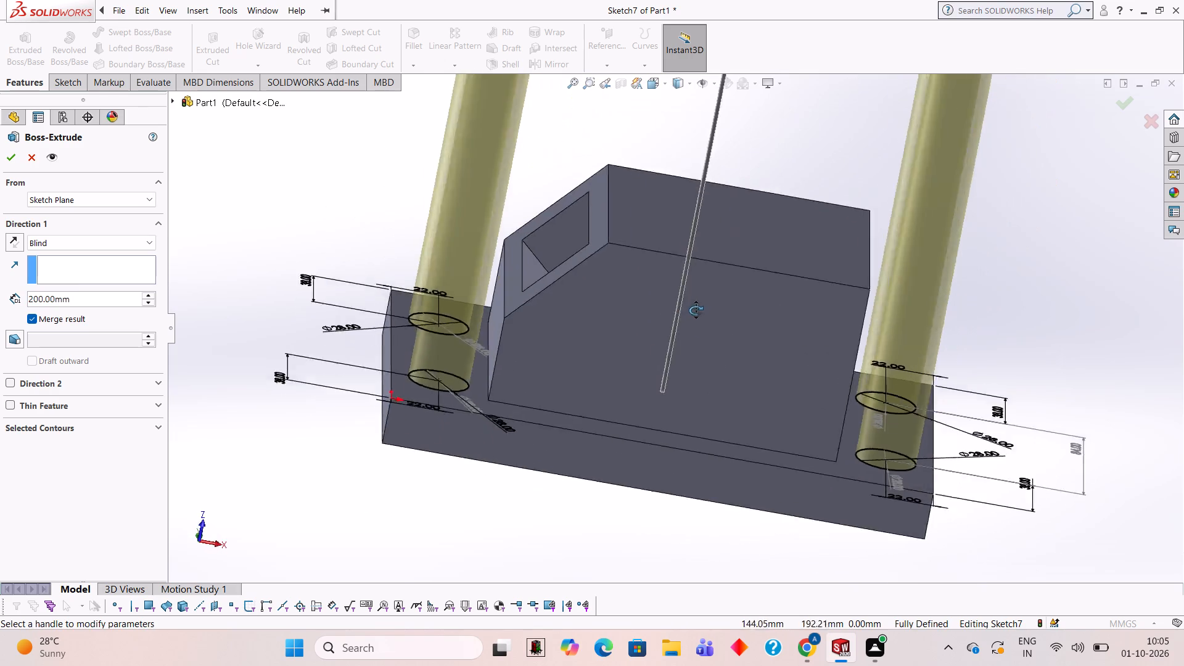
pyautogui.moveTo(696, 310); pyautogui.dragTo(684, 303, button='middle')
pyautogui.click(82, 295)
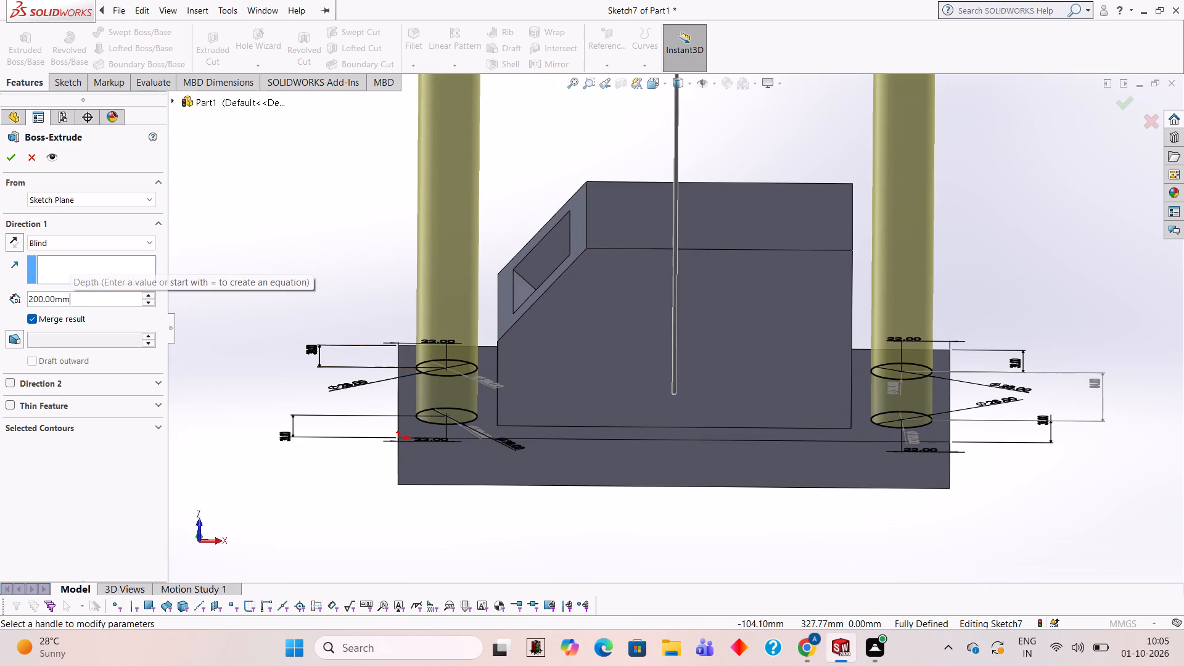
pyautogui.press('BackSpace')
pyautogui.press('BackSpace')
pyautogui.press('BackSpace')
pyautogui.press('BackSpace')
pyautogui.press('BackSpace')
pyautogui.press('BackSpace')
pyautogui.press('BackSpace')
pyautogui.press('BackSpace')
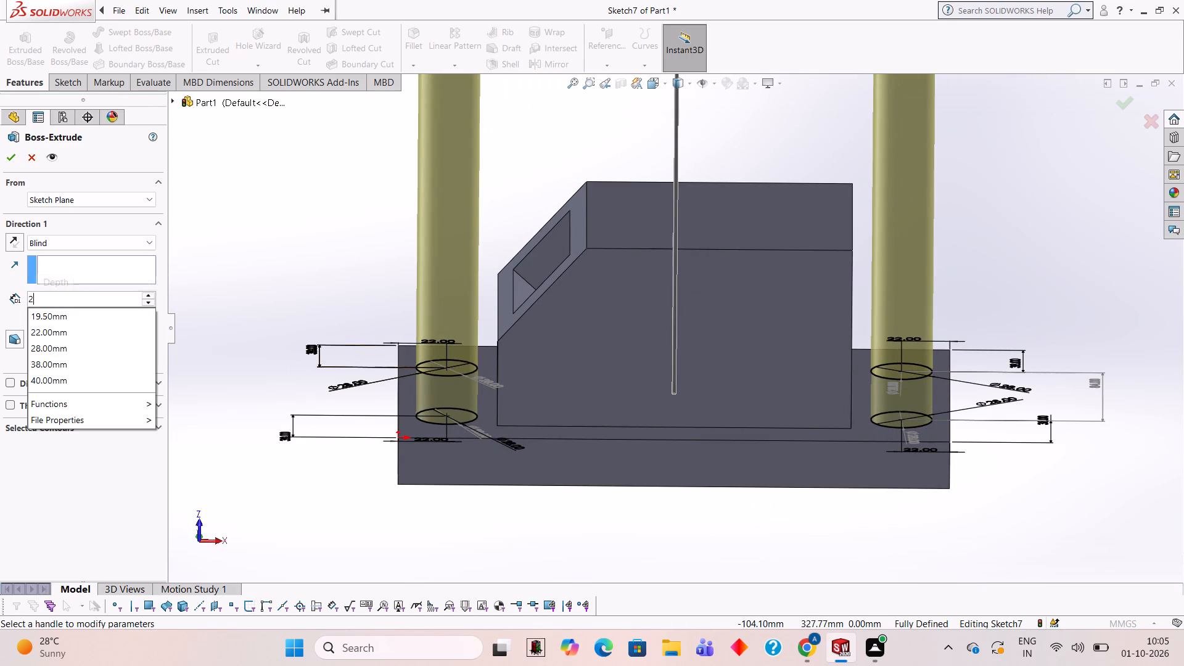
pyautogui.write('12')
pyautogui.press('Return')
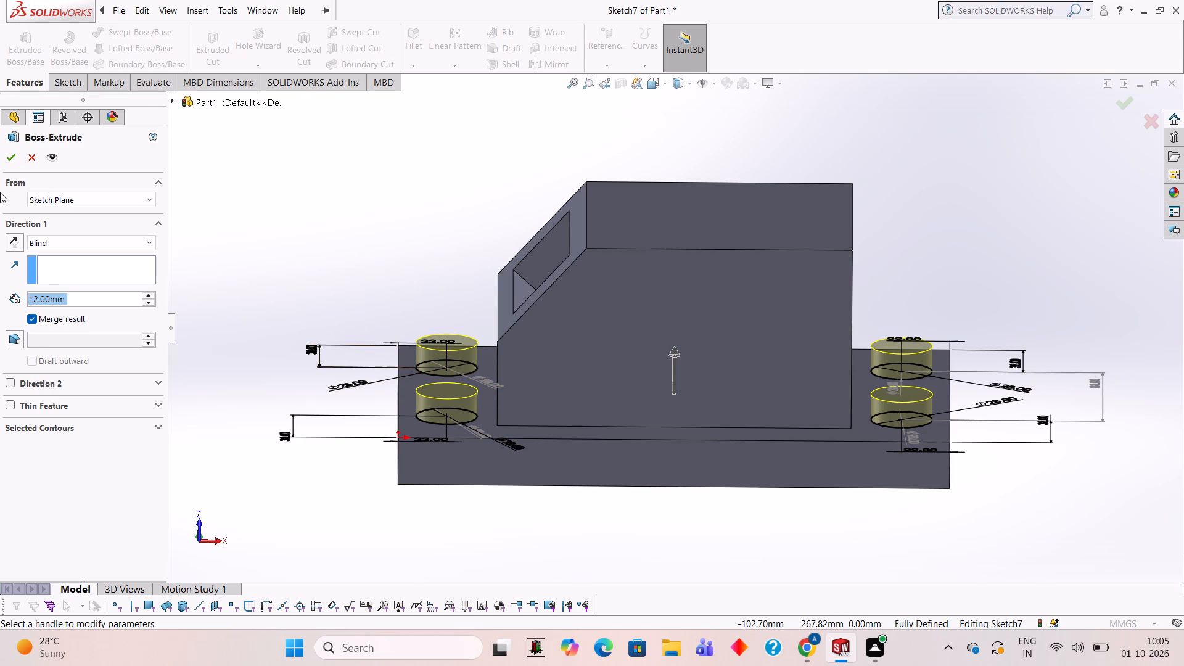
pyautogui.click(12, 163)
pyautogui.click(336, 178)
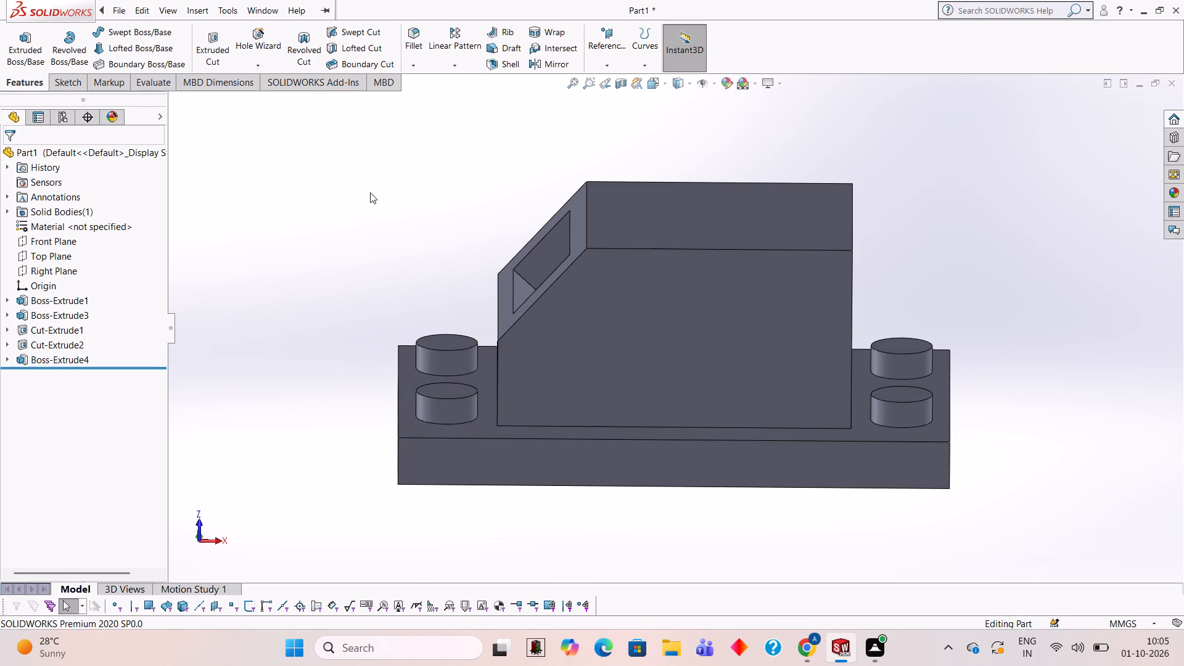
# Examine the plate's underside, the sloped block opening and the corner bosses from several angles, and check the task brief.
pyautogui.moveTo(371, 195); pyautogui.dragTo(381, 295, button='middle')
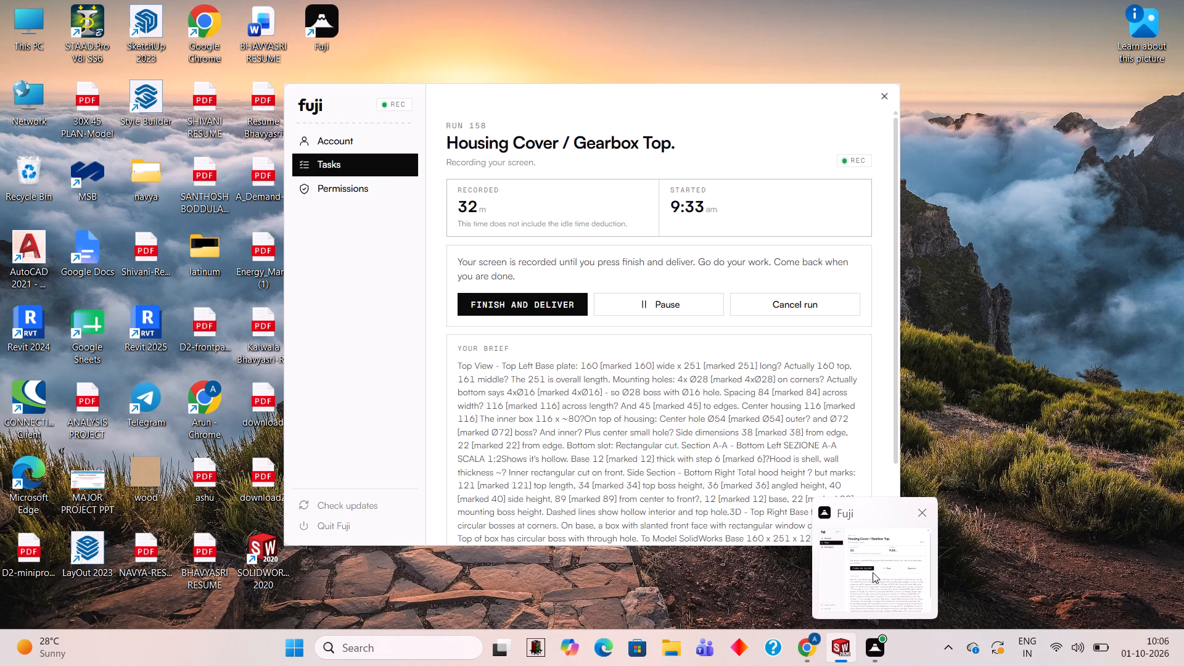
pyautogui.moveTo(765, 205); pyautogui.dragTo(971, 361, button='middle')
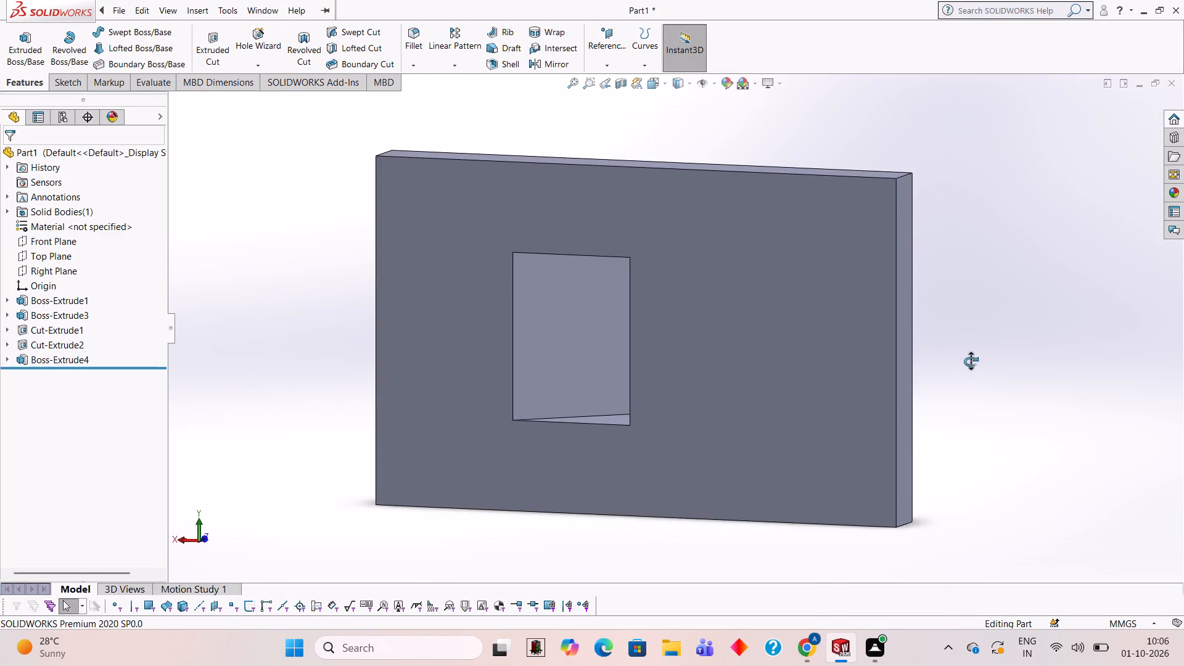
pyautogui.moveTo(971, 361); pyautogui.dragTo(1009, 350, button='middle')
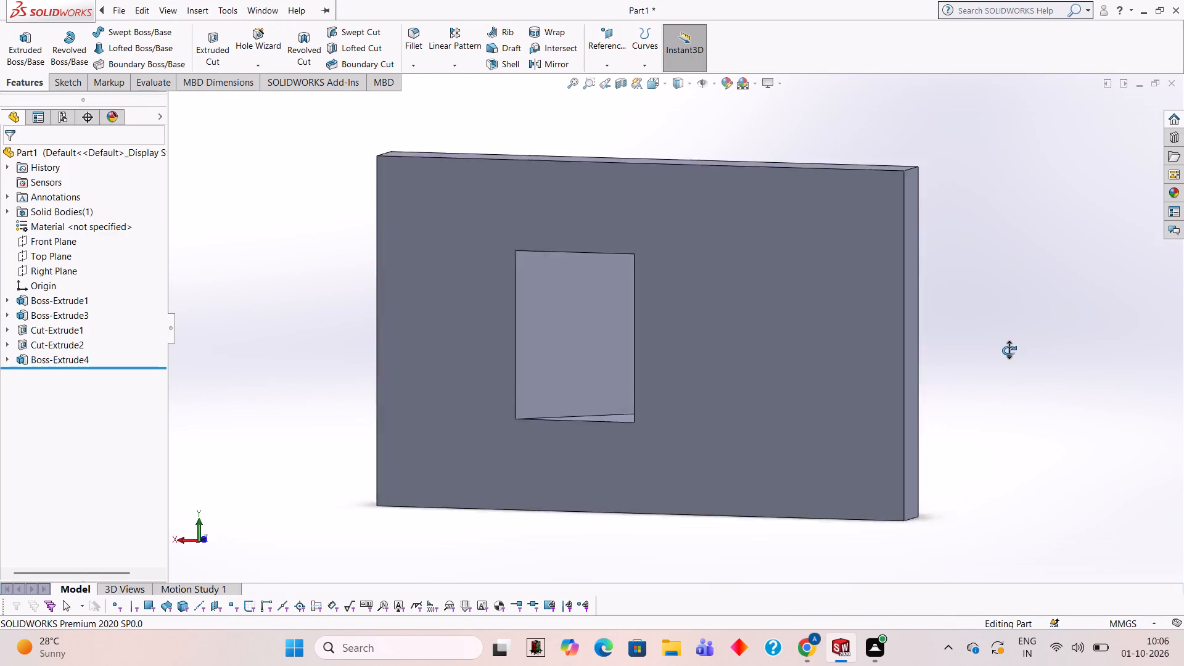
pyautogui.moveTo(1009, 350); pyautogui.dragTo(981, 324, button='middle')
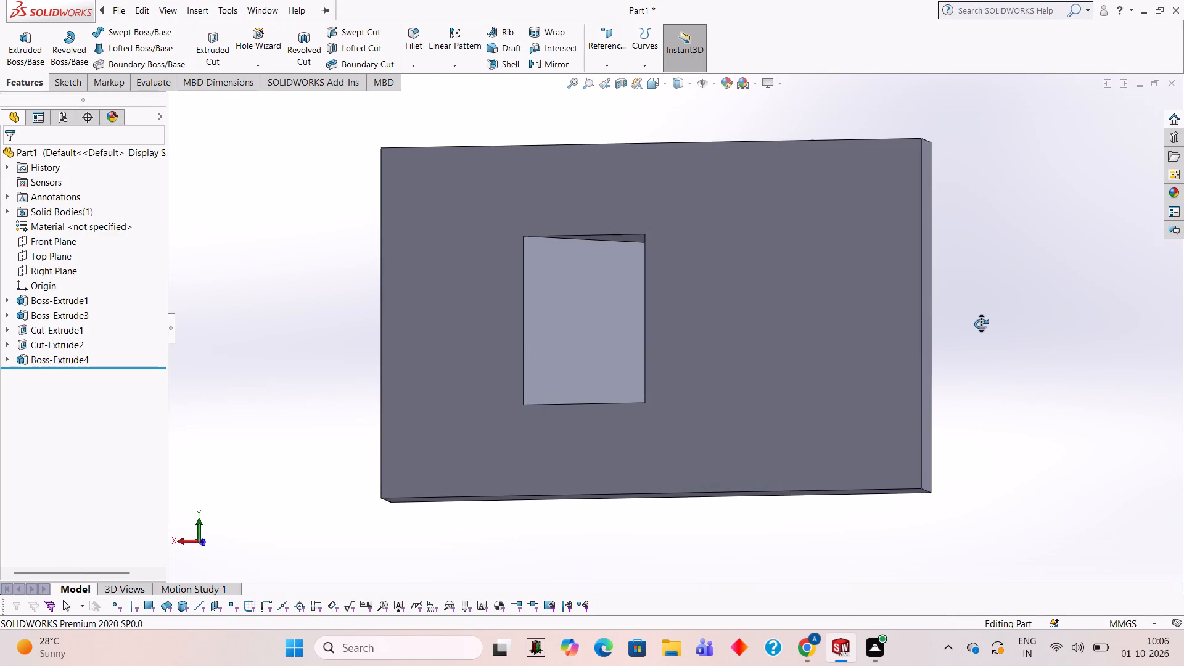
pyautogui.moveTo(981, 324); pyautogui.dragTo(861, 349, button='middle')
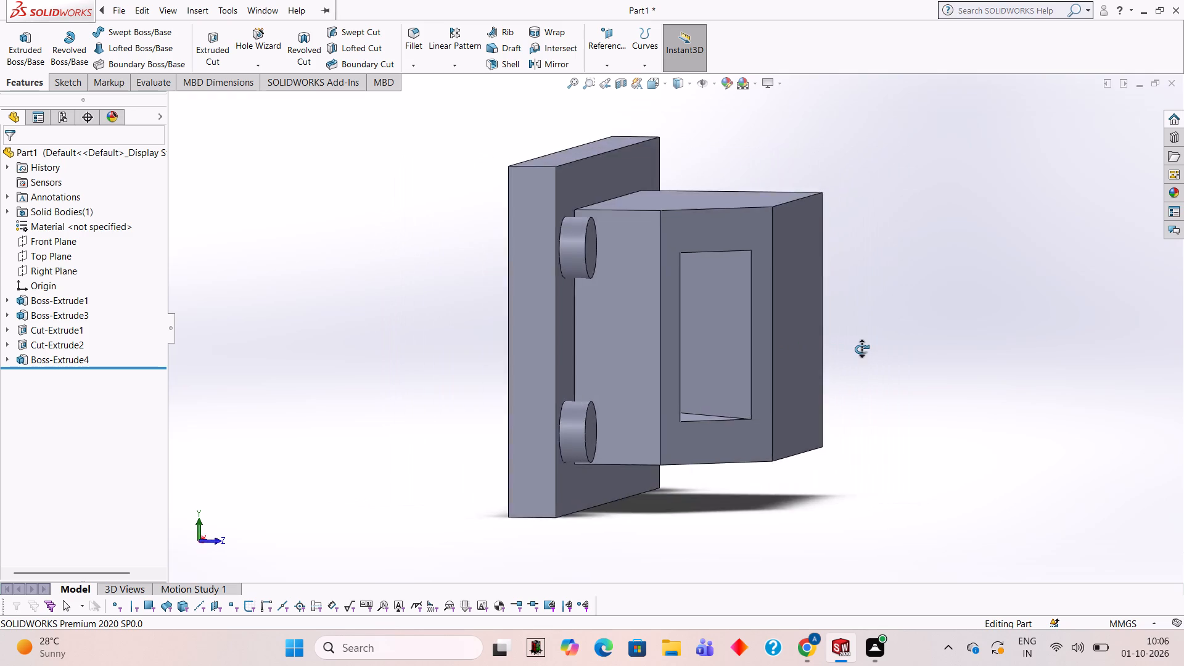
pyautogui.moveTo(861, 349); pyautogui.dragTo(754, 345, button='middle')
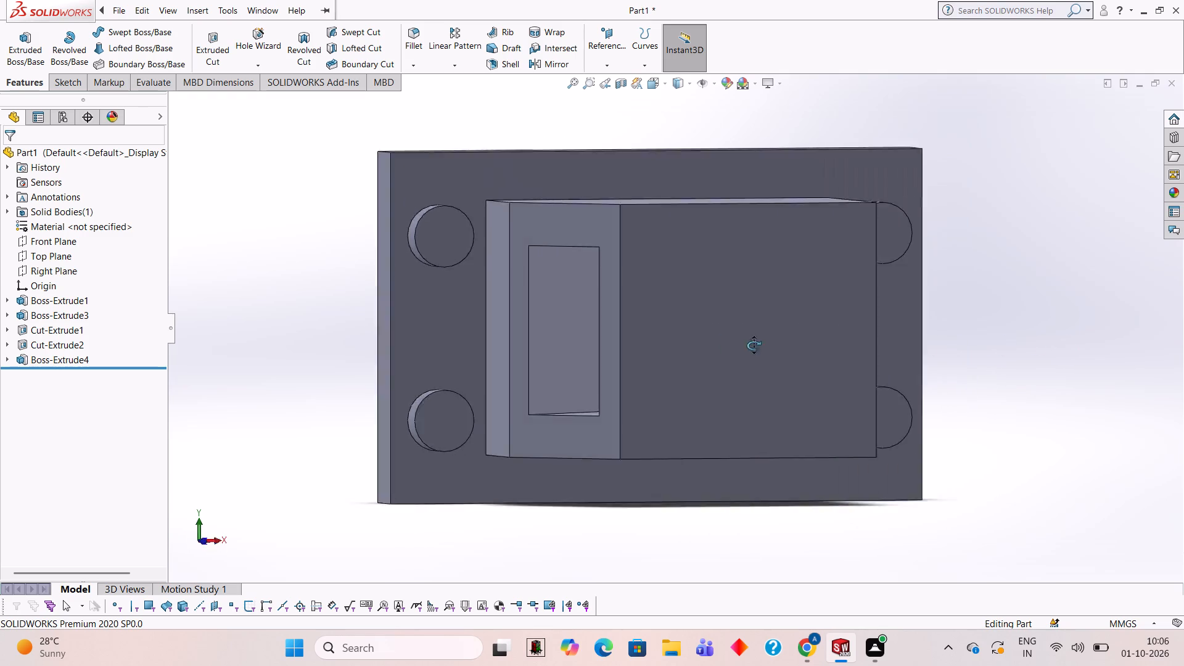
pyautogui.moveTo(754, 345); pyautogui.dragTo(761, 297, button='middle')
# Sketch two 16 mm diameter circles on the plate's upper face, centred on the upper-left and lower-left bosses.
pyautogui.click(773, 481)
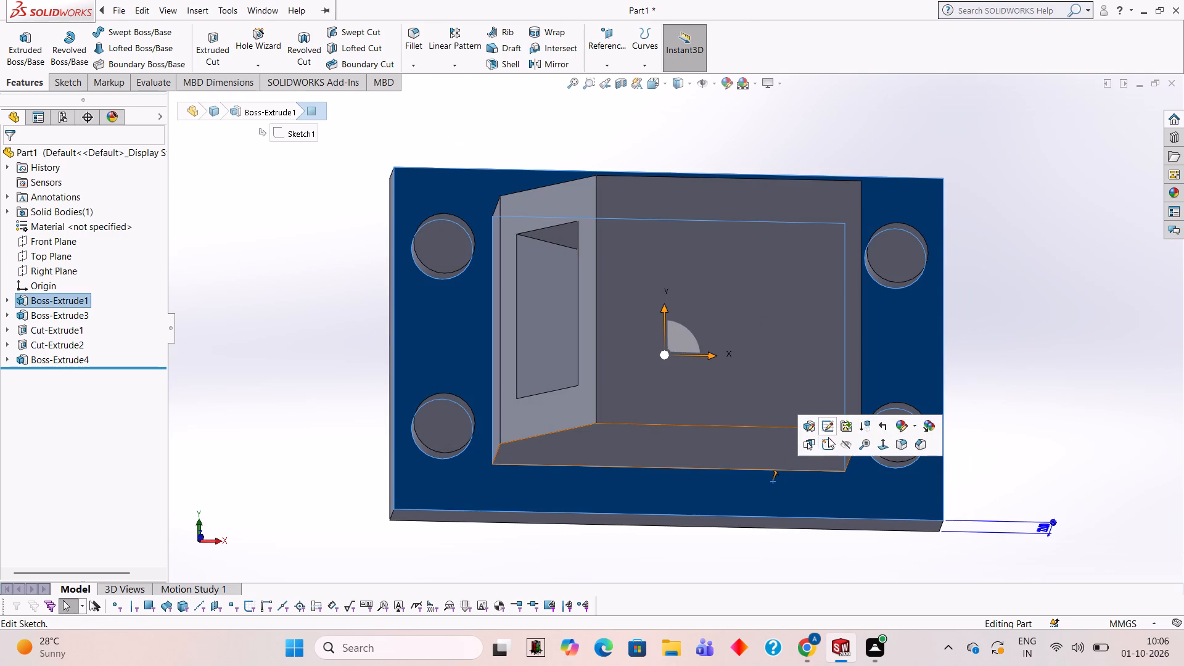
pyautogui.click(829, 448)
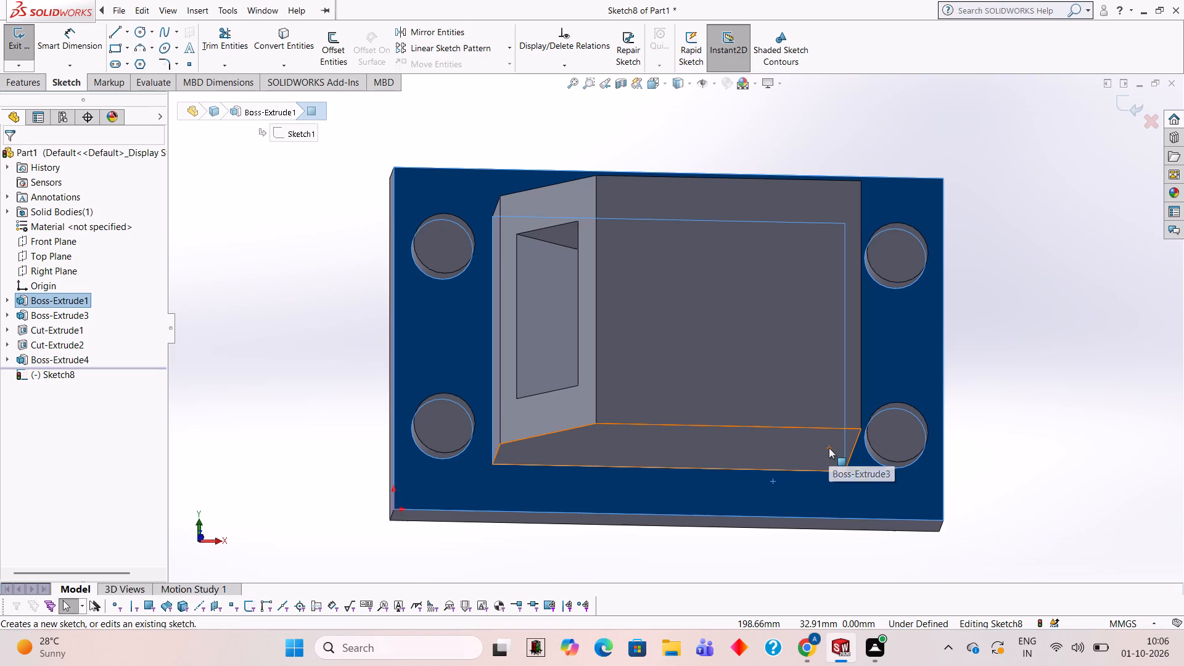
pyautogui.hotkey('ctrl', '8')
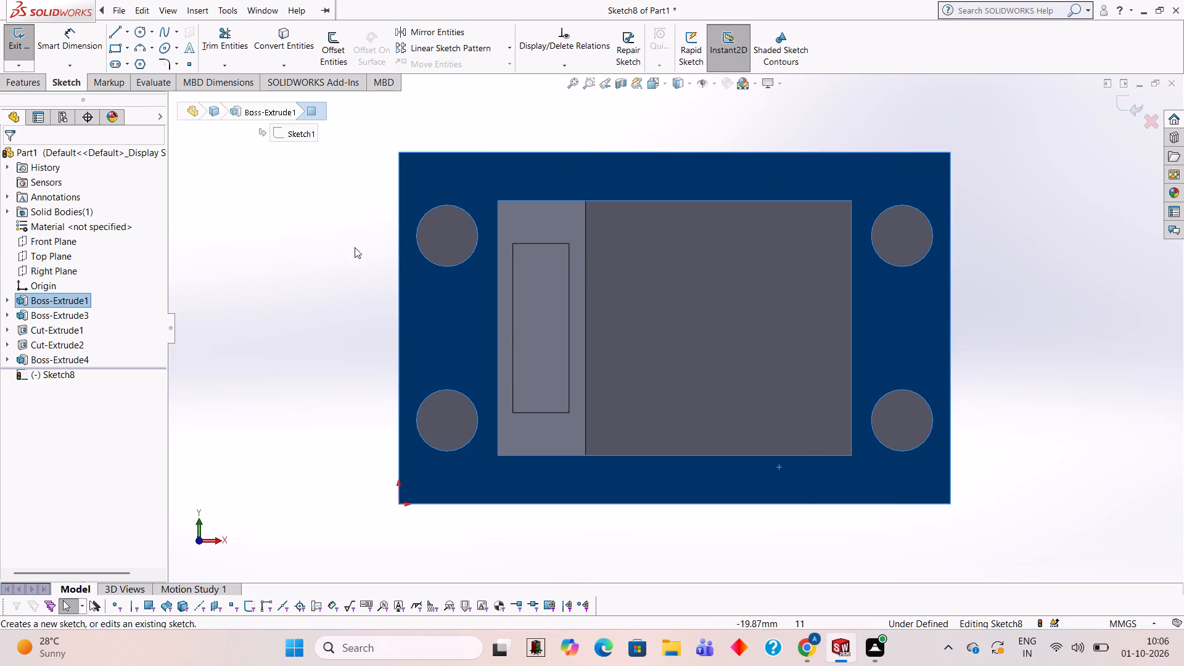
pyautogui.doubleClick(140, 31)
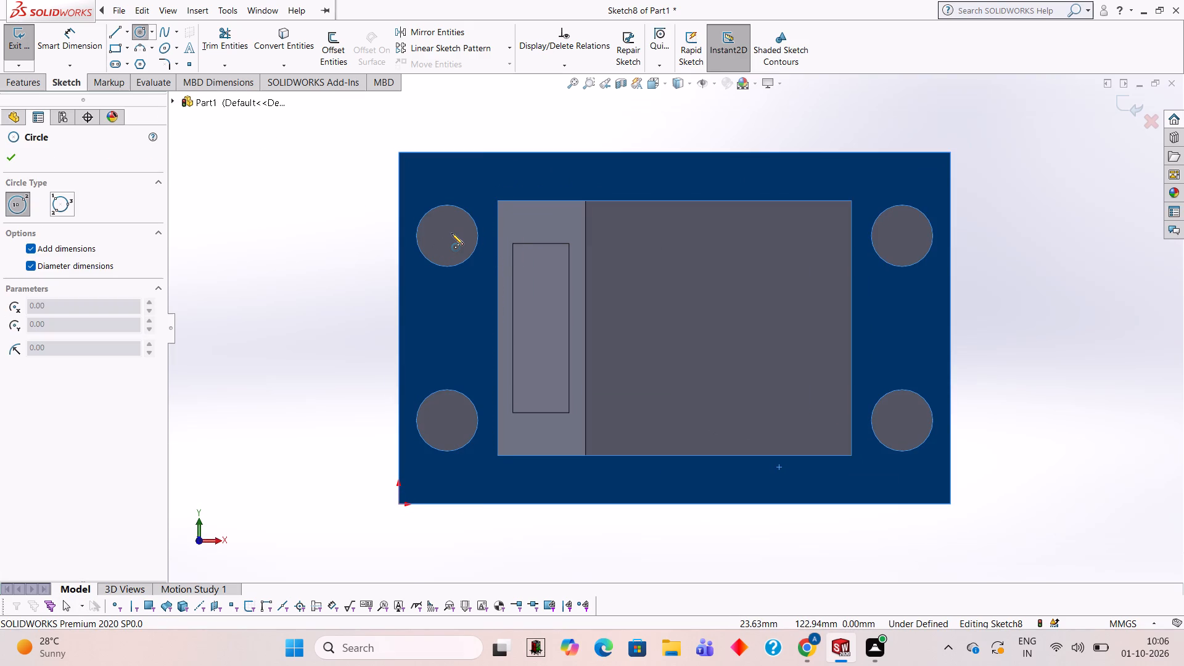
pyautogui.click(446, 235)
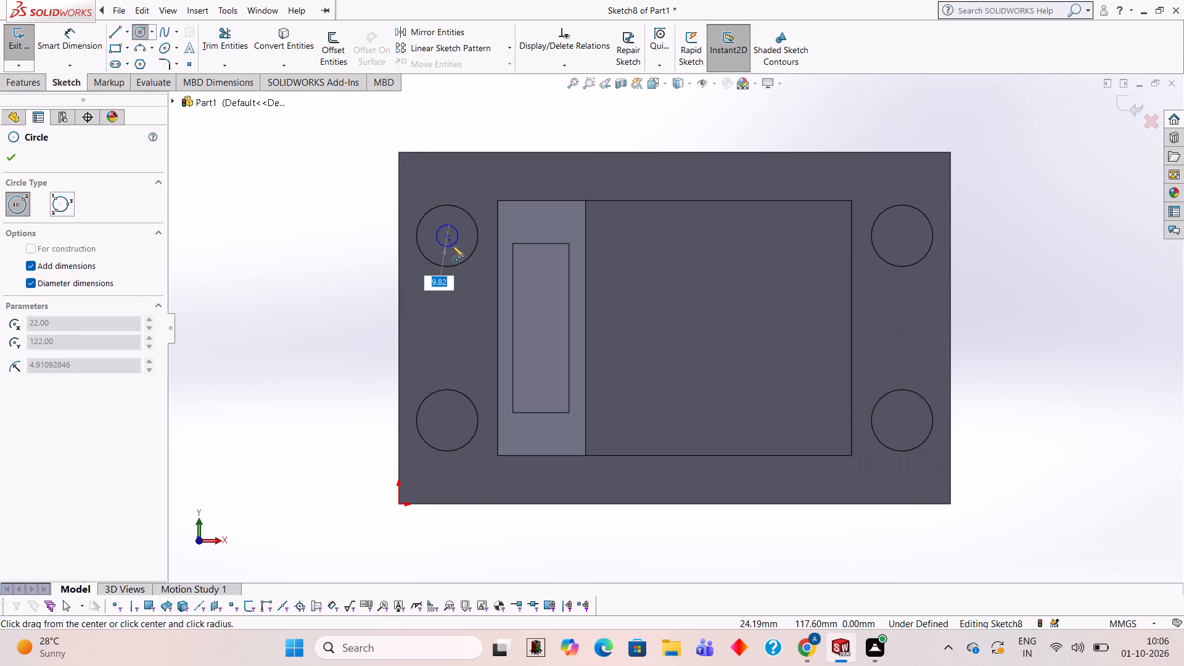
pyautogui.write('16')
pyautogui.press('Return')
pyautogui.click(448, 419)
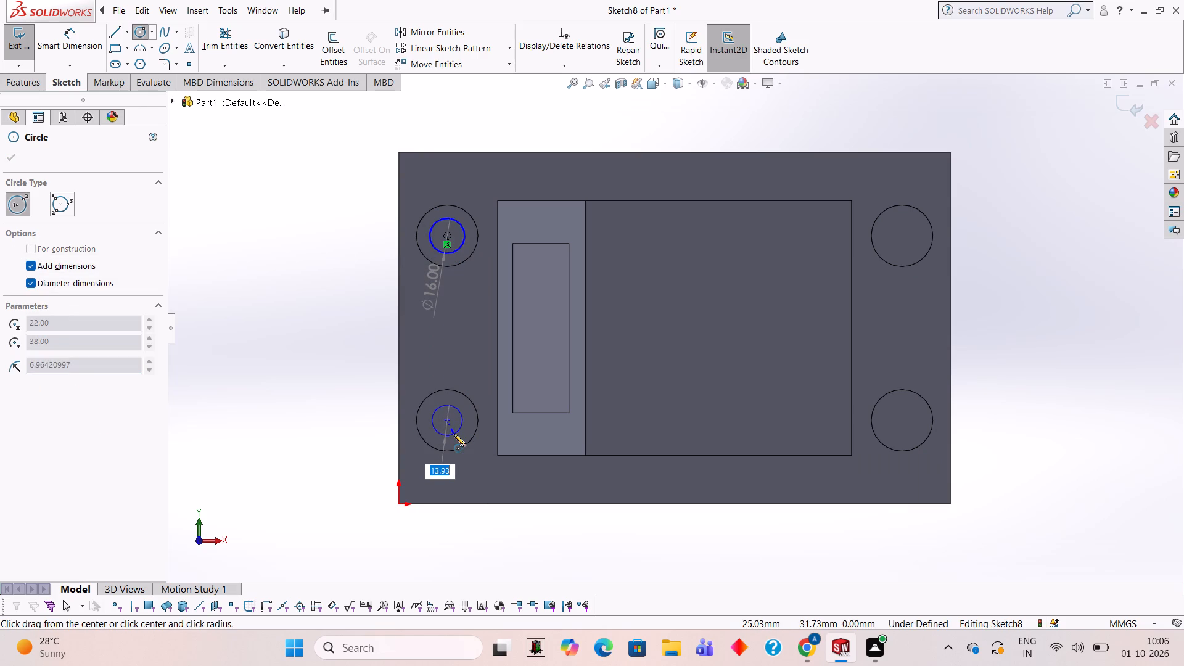
pyautogui.write('16')
pyautogui.press('Return')
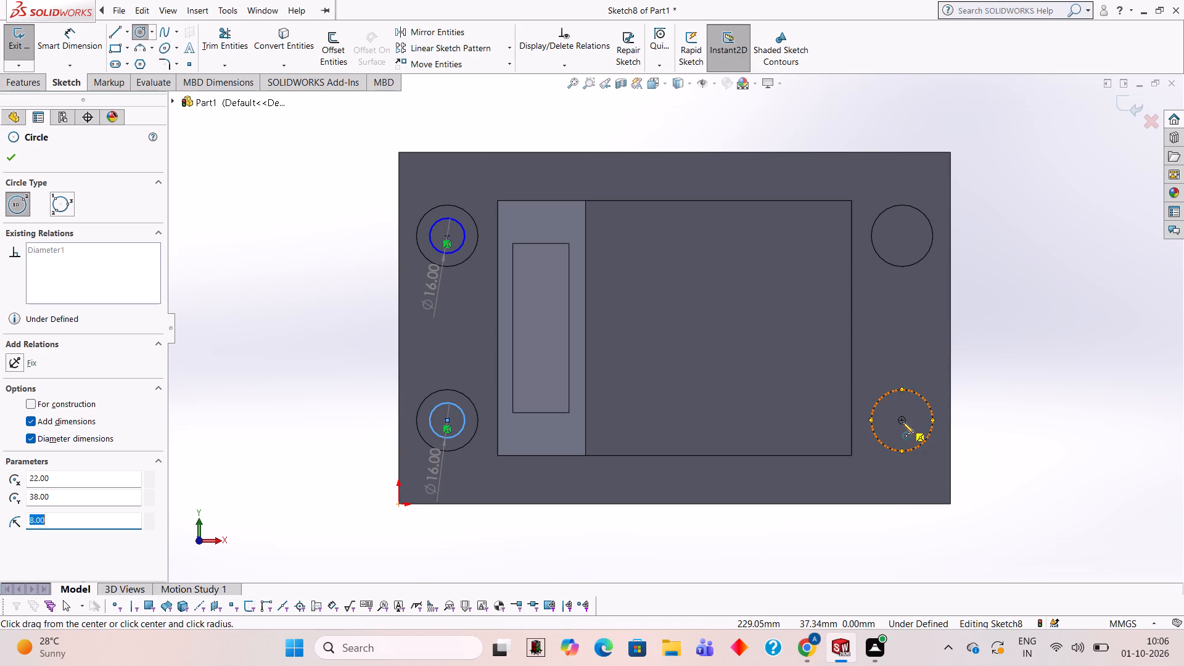
# Add two more 16 mm diameter circles to the sketch, centred on the lower-right and upper-right bosses.
pyautogui.click(902, 419)
pyautogui.write('16')
pyautogui.press('Return')
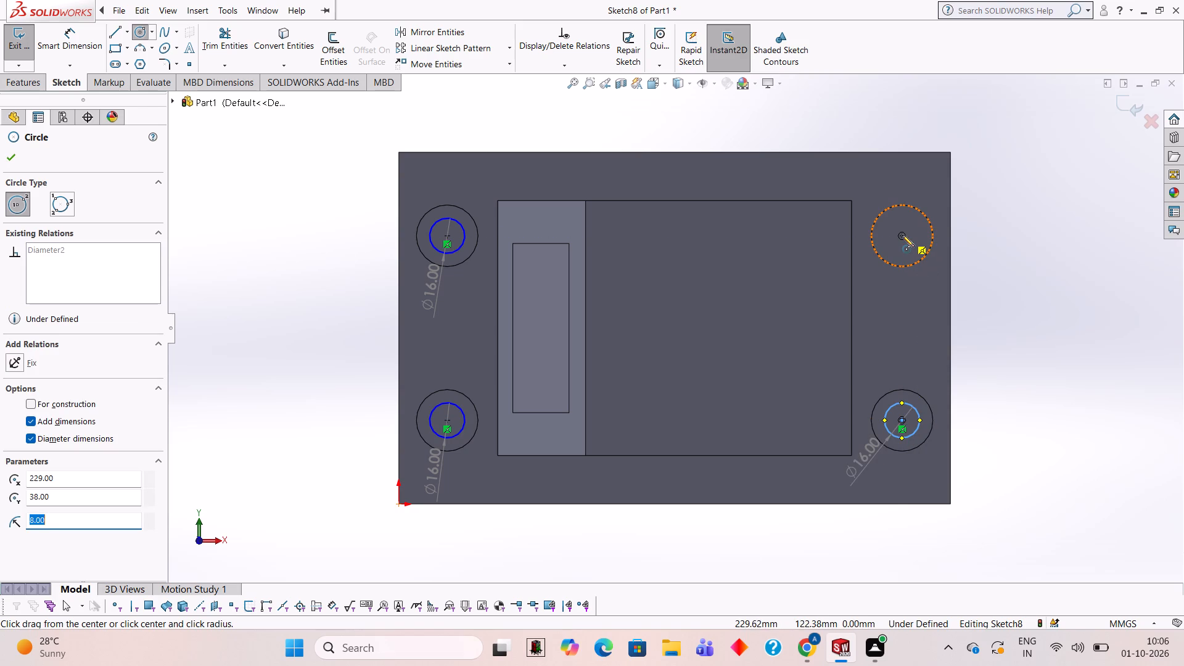
pyautogui.click(902, 235)
pyautogui.write('16')
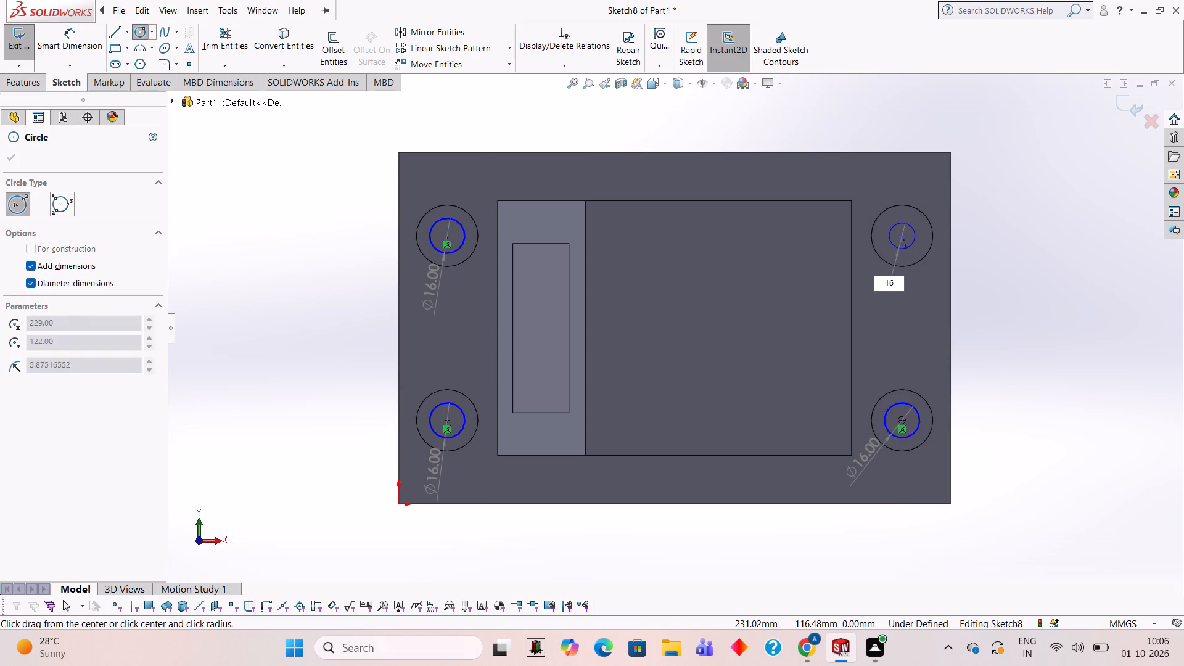
pyautogui.press('Return')
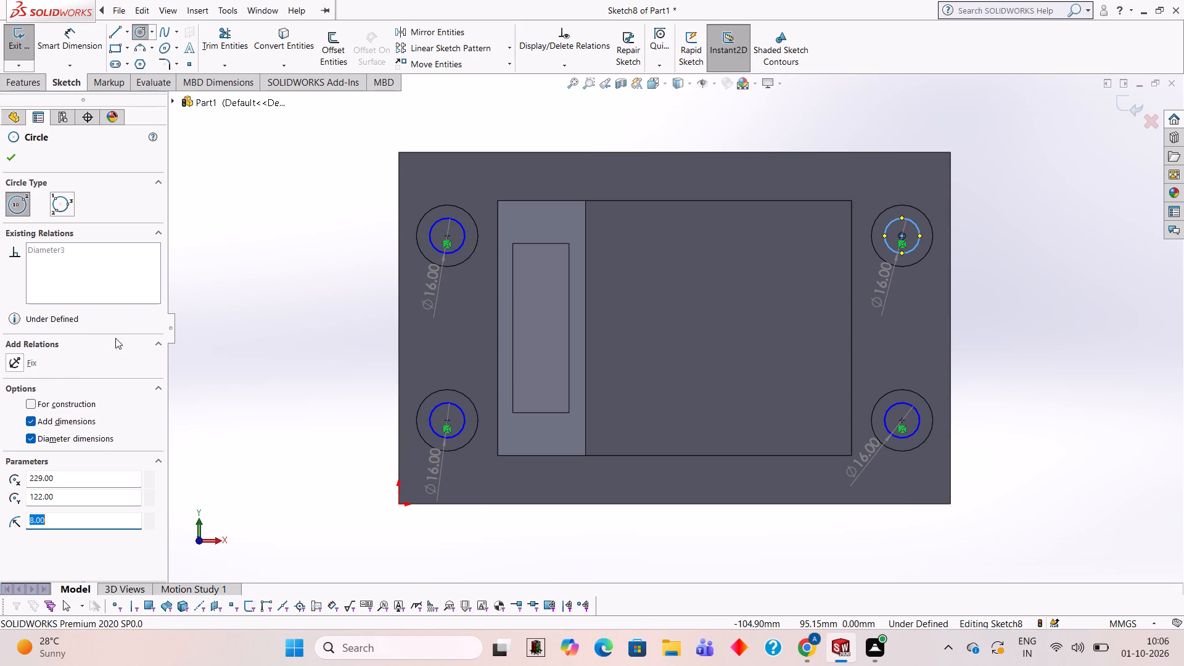
# Add 12 and 8 in Calculator, and cut-extrude the four 16 mm circles 20 mm blind downward into the plate.
pyautogui.click(23, 78)
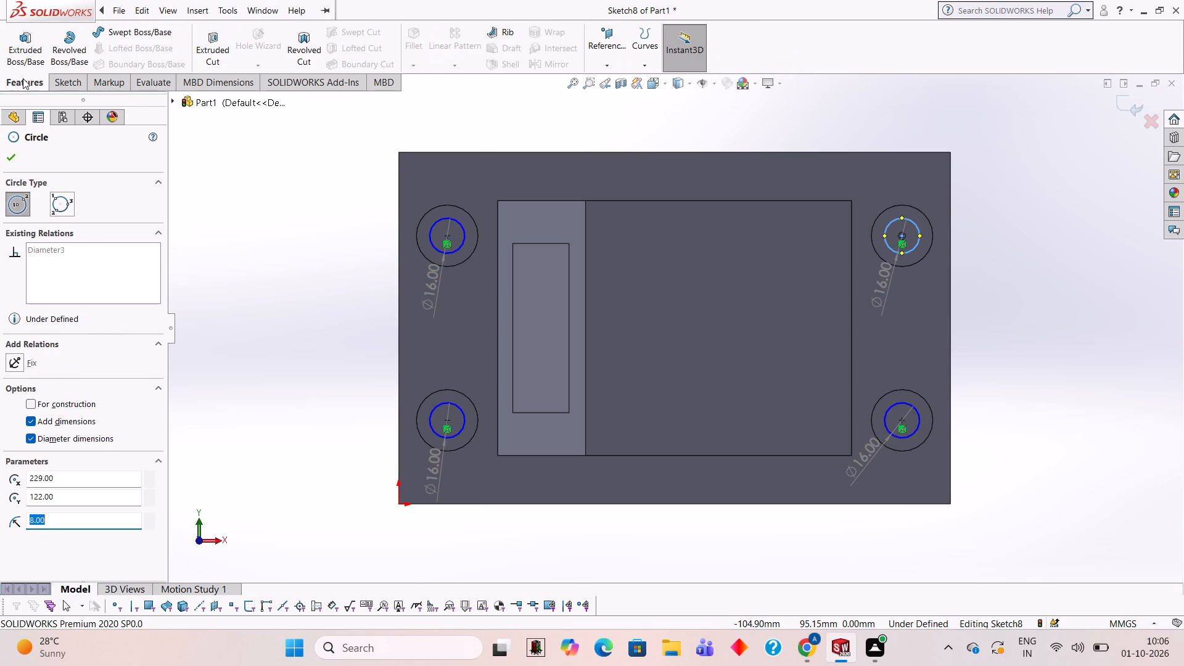
pyautogui.click(199, 58)
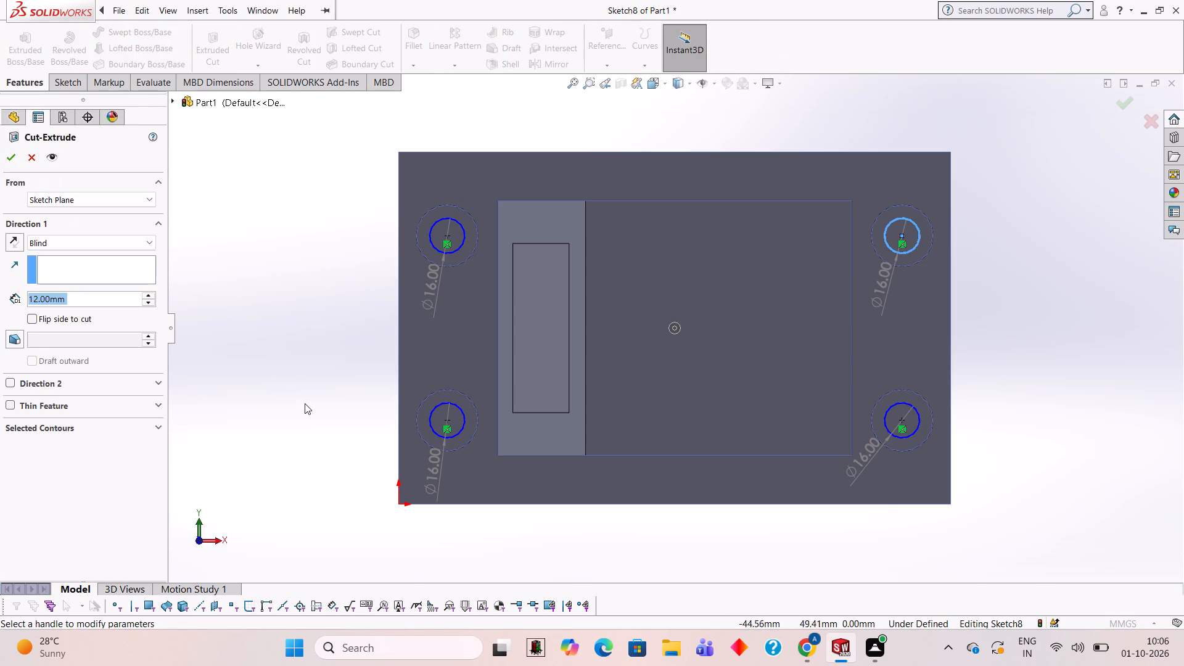
pyautogui.moveTo(313, 402); pyautogui.dragTo(292, 268, button='middle')
pyautogui.moveTo(295, 464); pyautogui.dragTo(305, 319, button='middle')
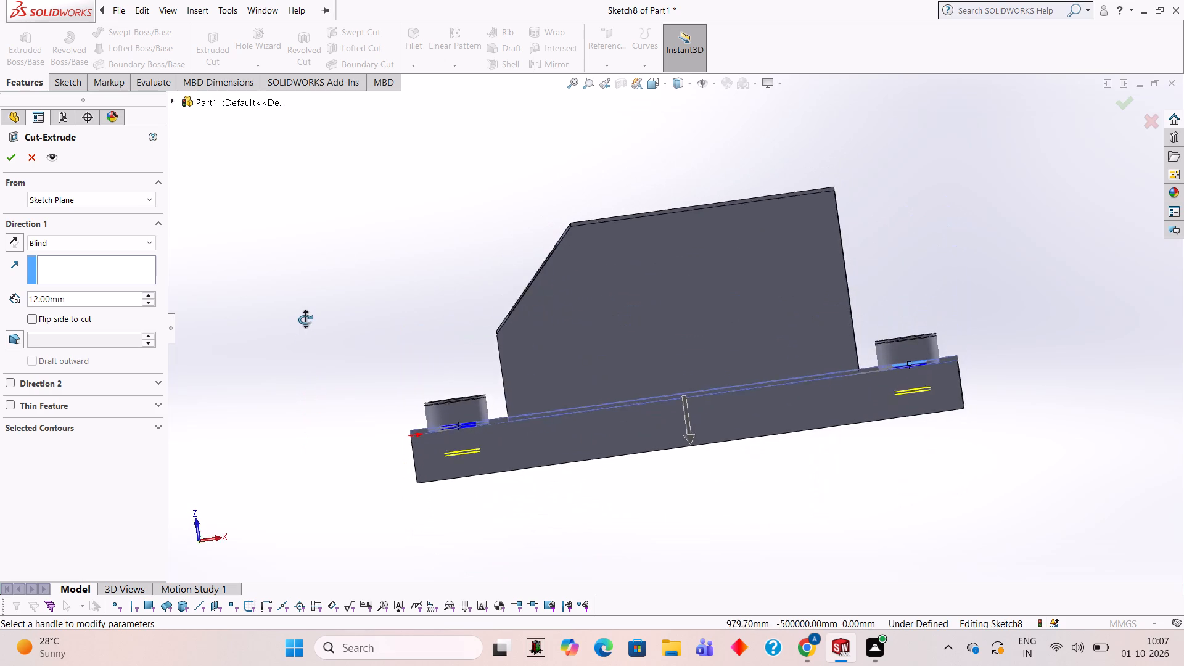
pyautogui.moveTo(305, 319); pyautogui.dragTo(315, 323, button='middle')
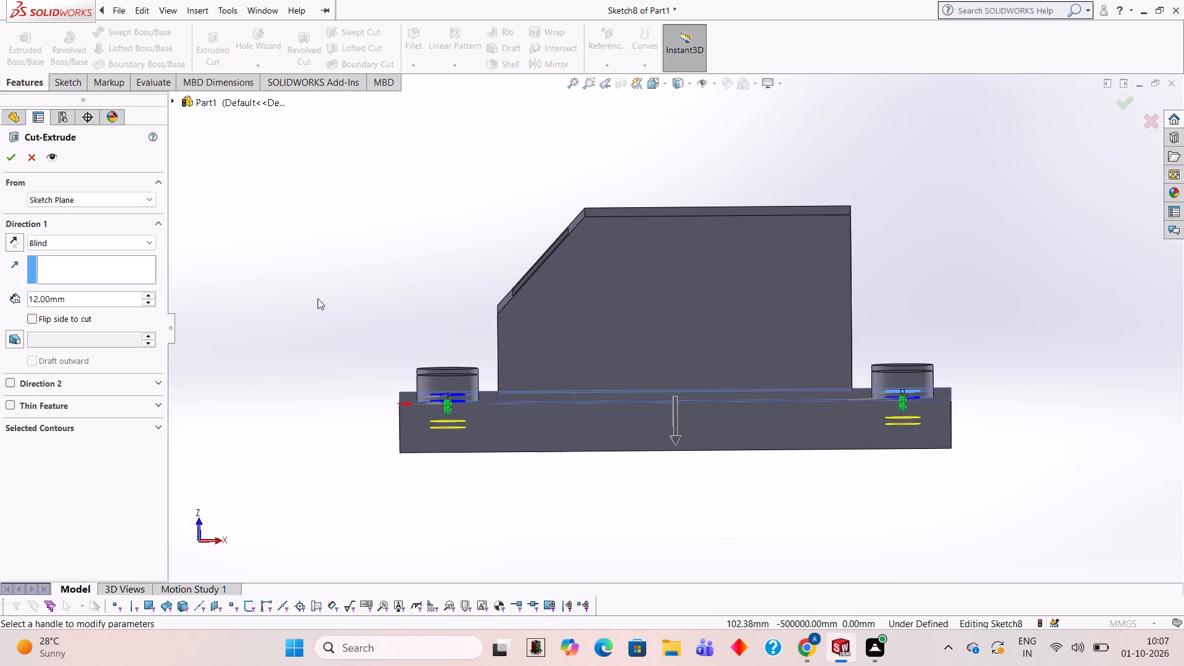
pyautogui.moveTo(313, 273); pyautogui.dragTo(310, 265, button='middle')
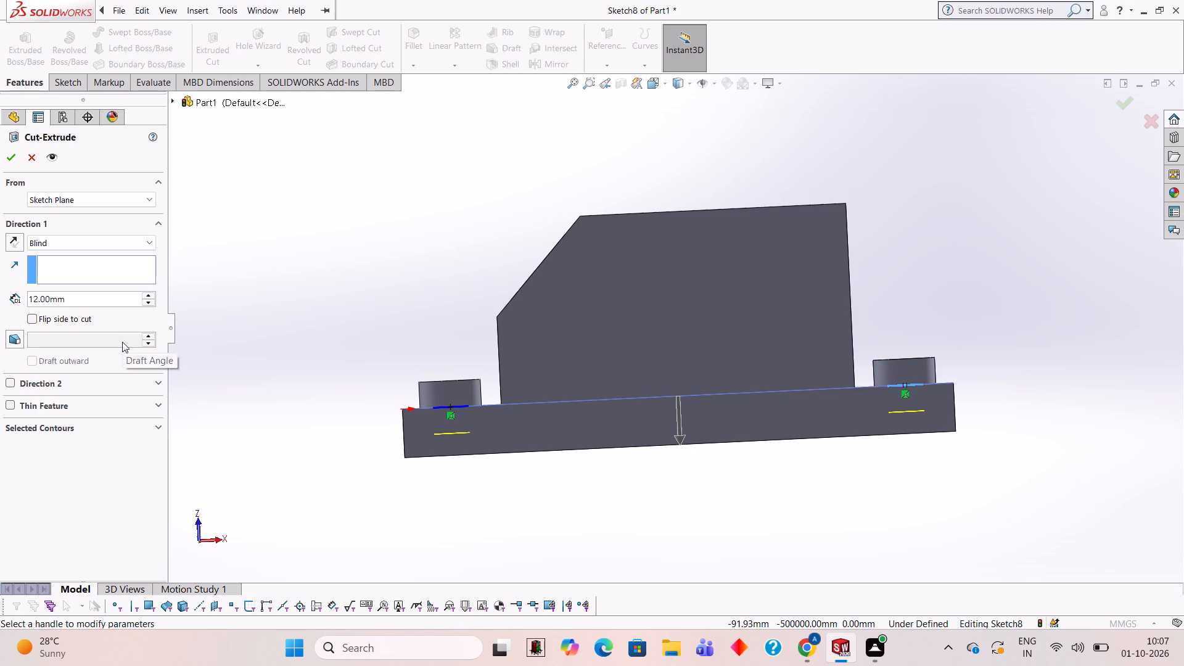
pyautogui.write('12+8')
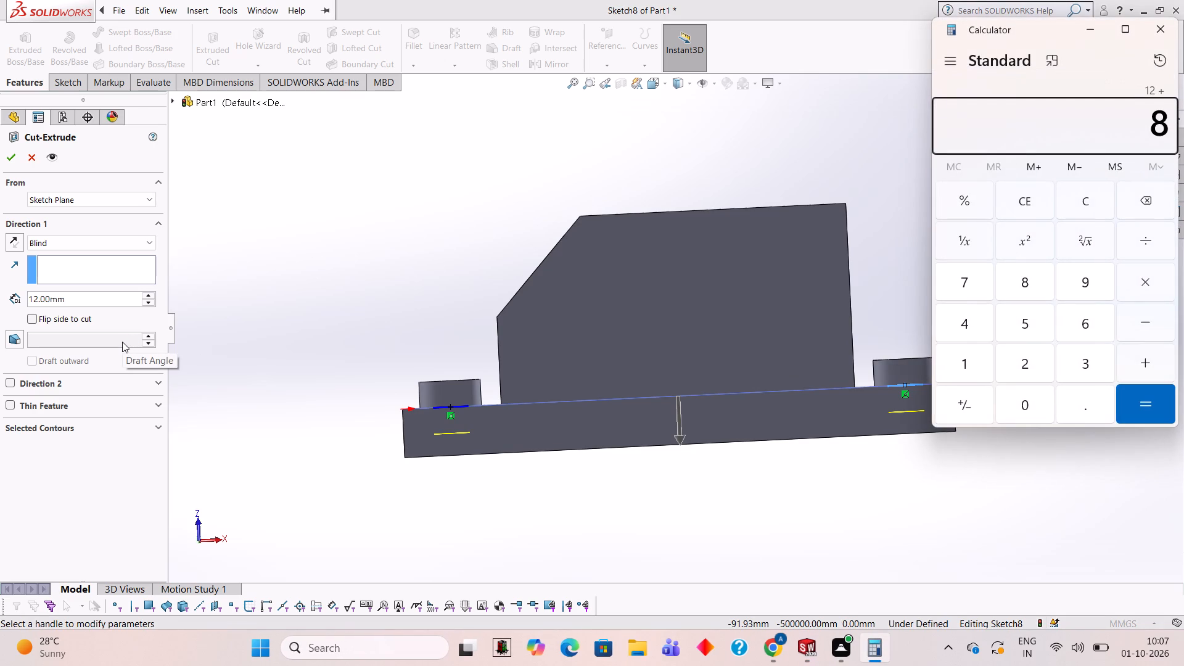
pyautogui.press('Return')
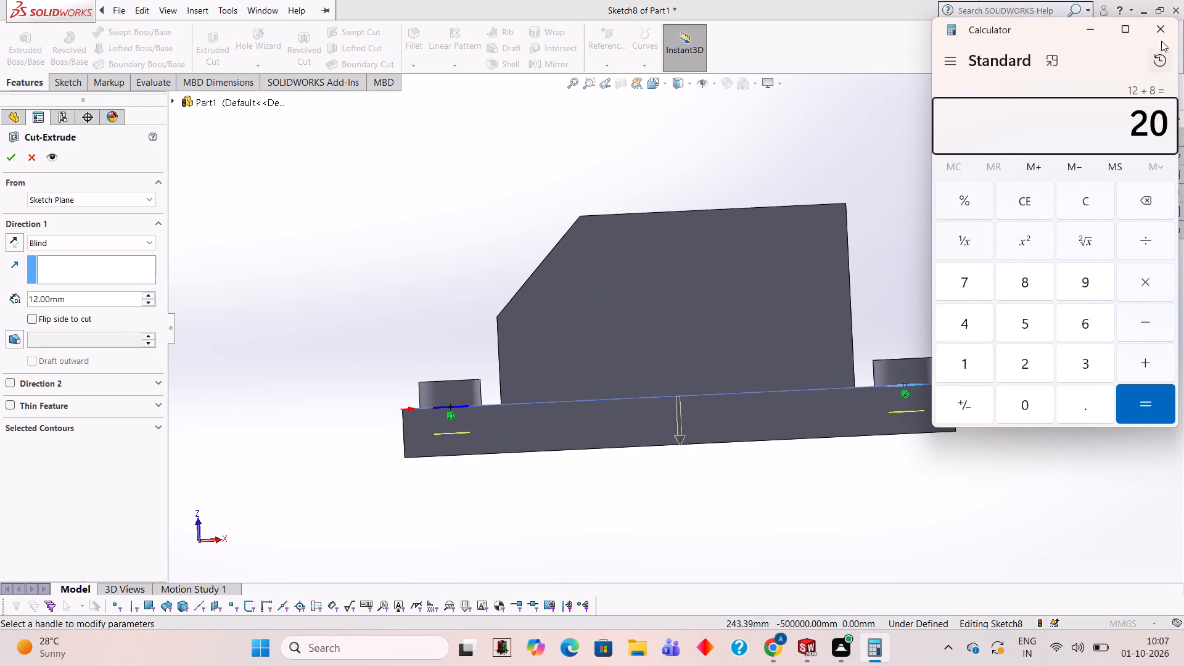
pyautogui.click(1166, 33)
pyautogui.click(118, 297)
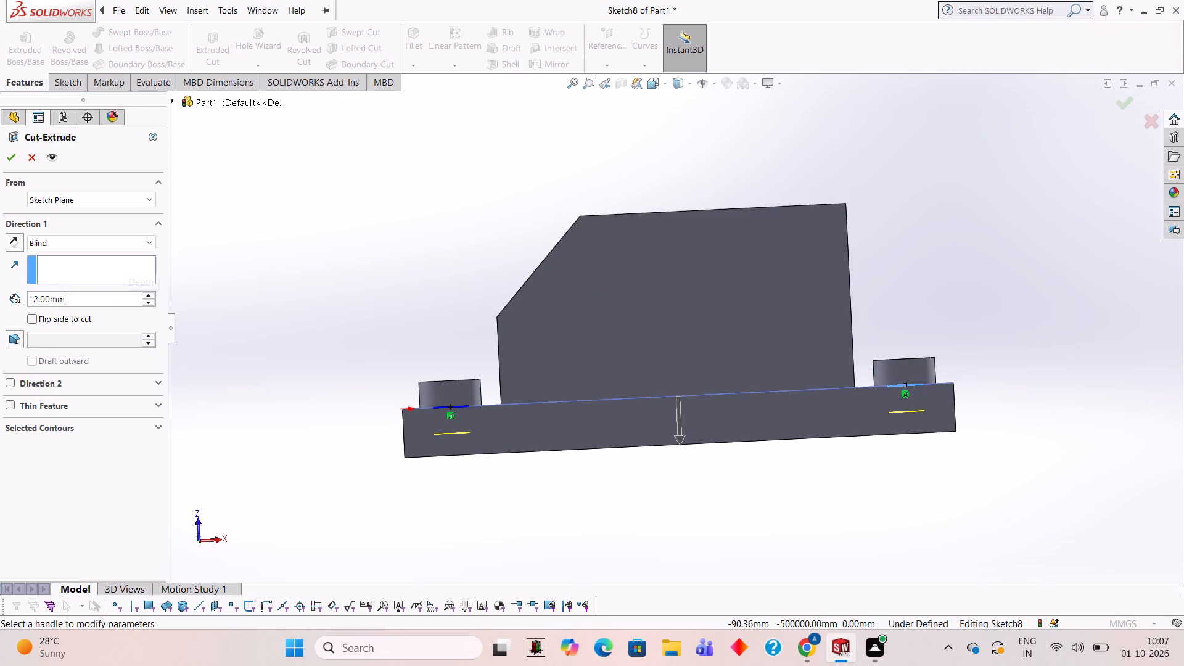
pyautogui.press('BackSpace')
pyautogui.press('BackSpace')
pyautogui.press('BackSpace')
pyautogui.press('BackSpace')
pyautogui.press('BackSpace')
pyautogui.press('BackSpace')
pyautogui.press('BackSpace')
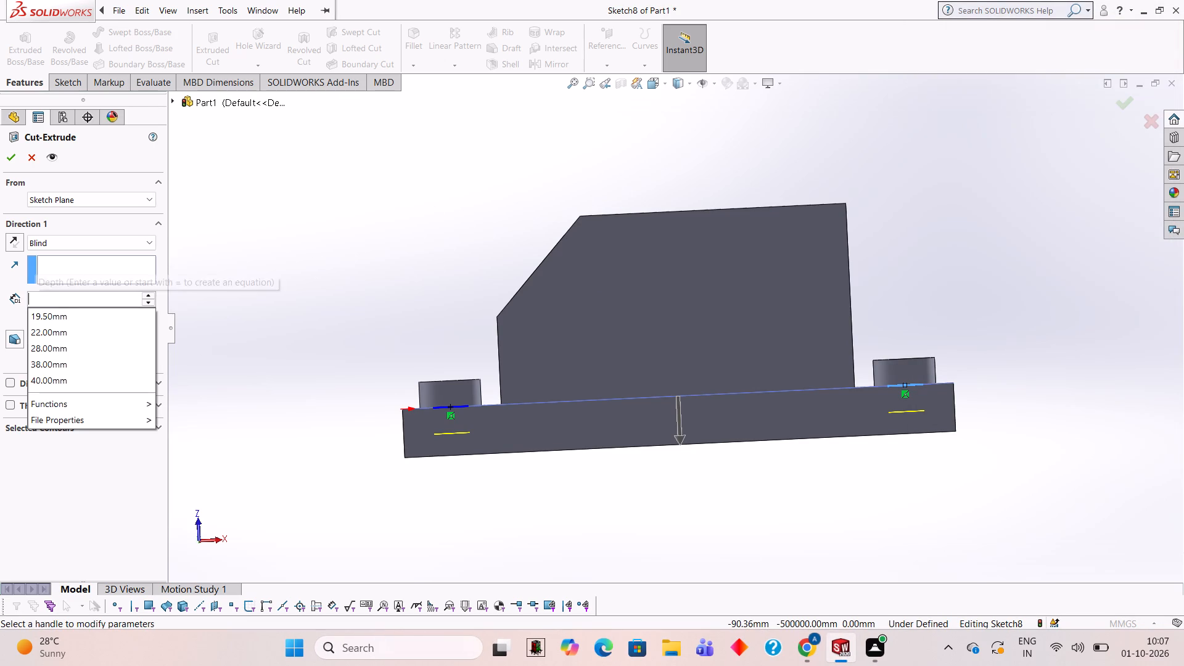
pyautogui.press('BackSpace')
pyautogui.write('20')
pyautogui.press('Return')
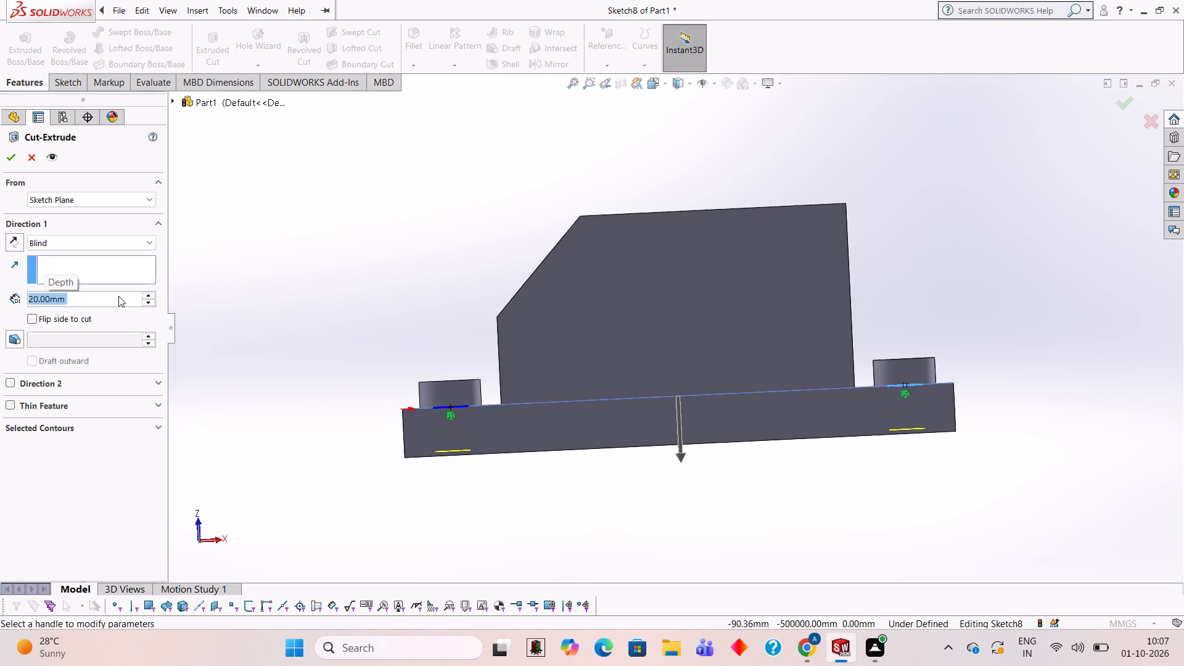
pyautogui.moveTo(456, 389); pyautogui.dragTo(621, 516, button='middle')
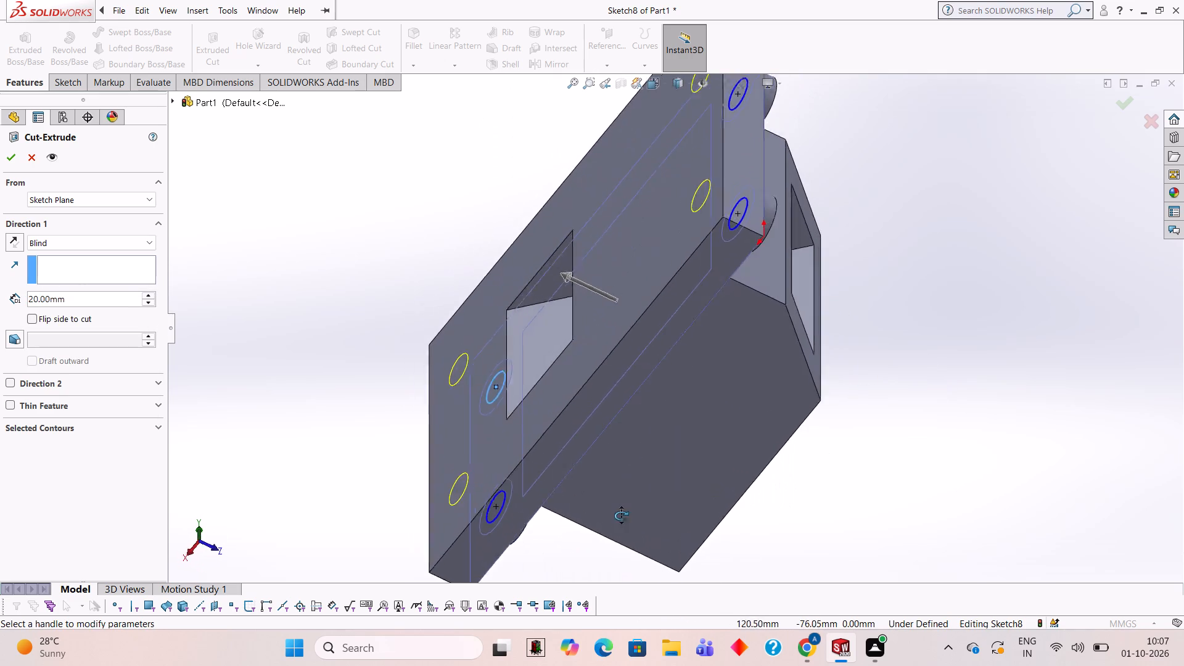
pyautogui.moveTo(621, 516); pyautogui.dragTo(466, 458, button='middle')
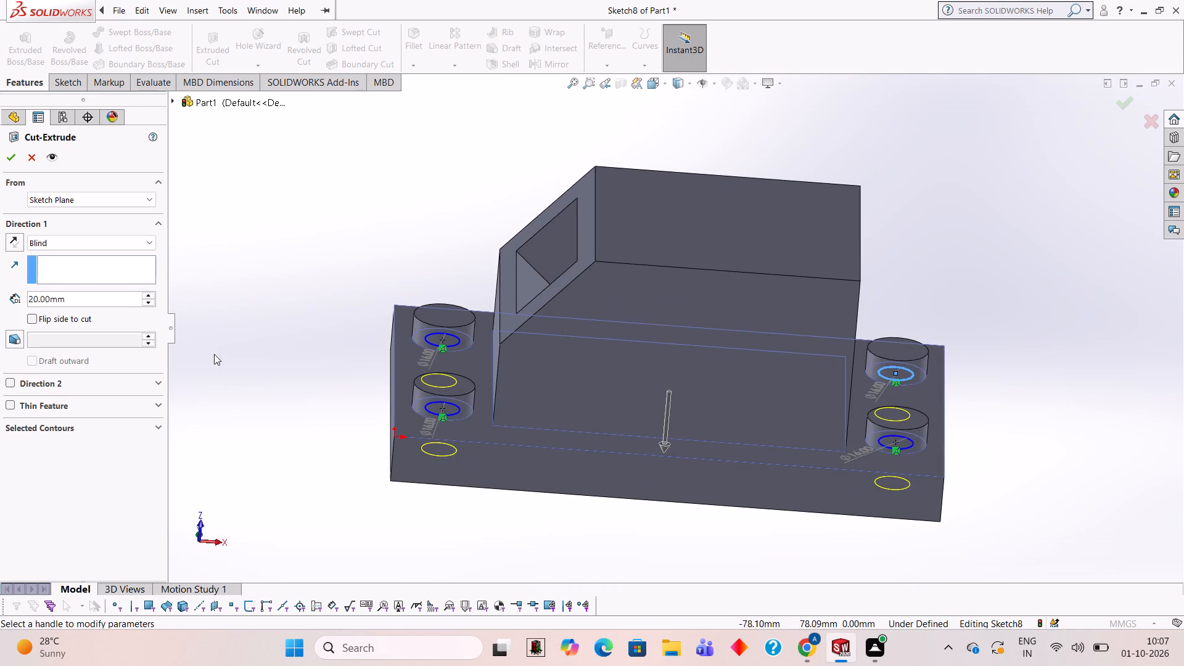
pyautogui.click(12, 155)
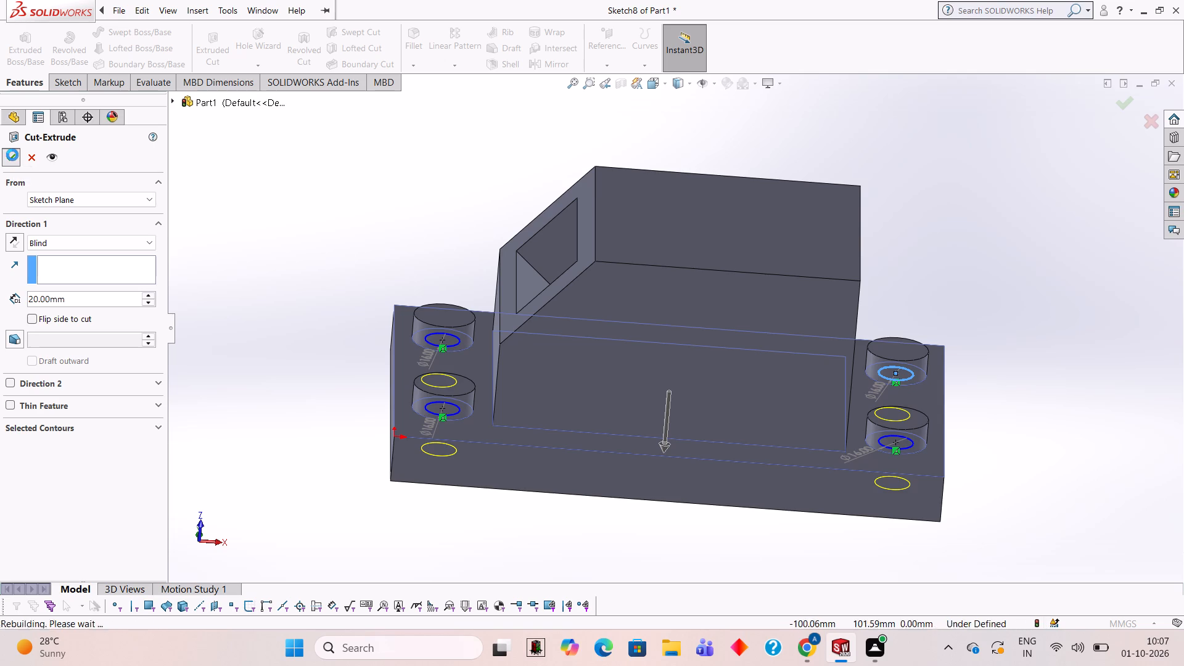
pyautogui.click(229, 202)
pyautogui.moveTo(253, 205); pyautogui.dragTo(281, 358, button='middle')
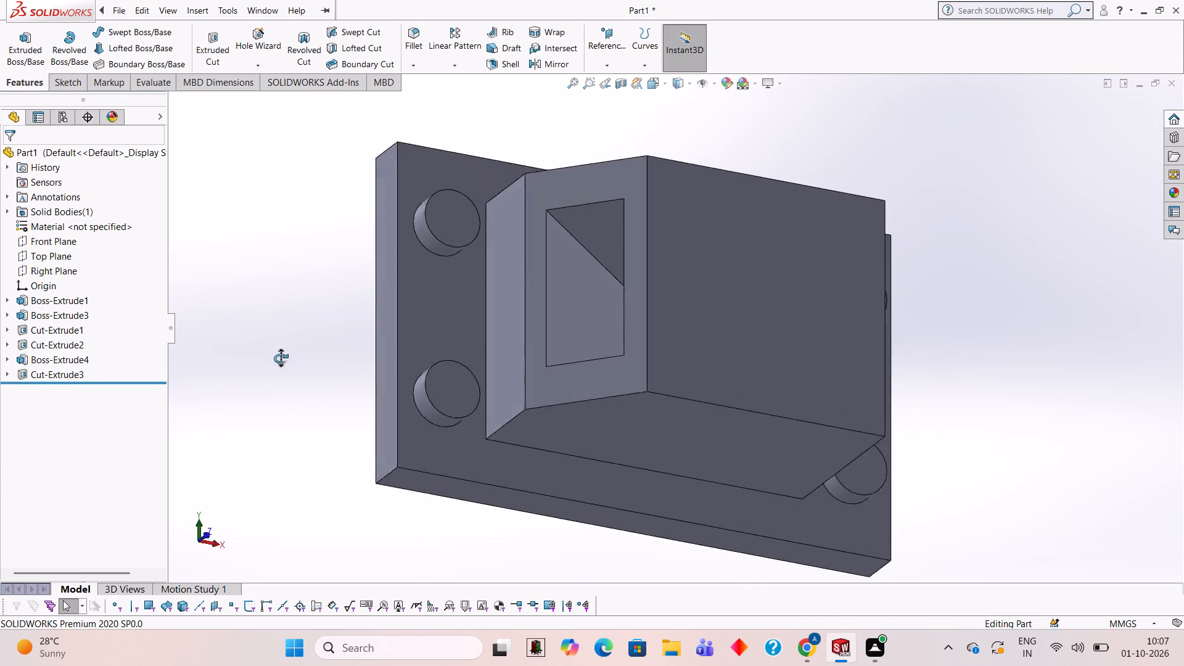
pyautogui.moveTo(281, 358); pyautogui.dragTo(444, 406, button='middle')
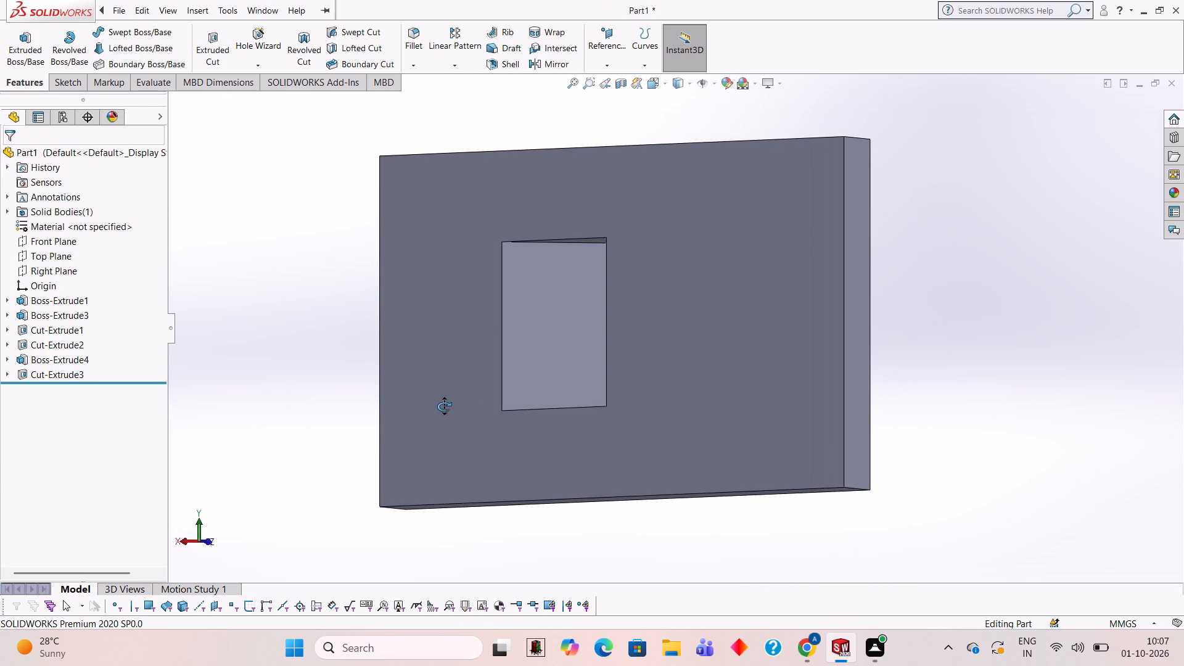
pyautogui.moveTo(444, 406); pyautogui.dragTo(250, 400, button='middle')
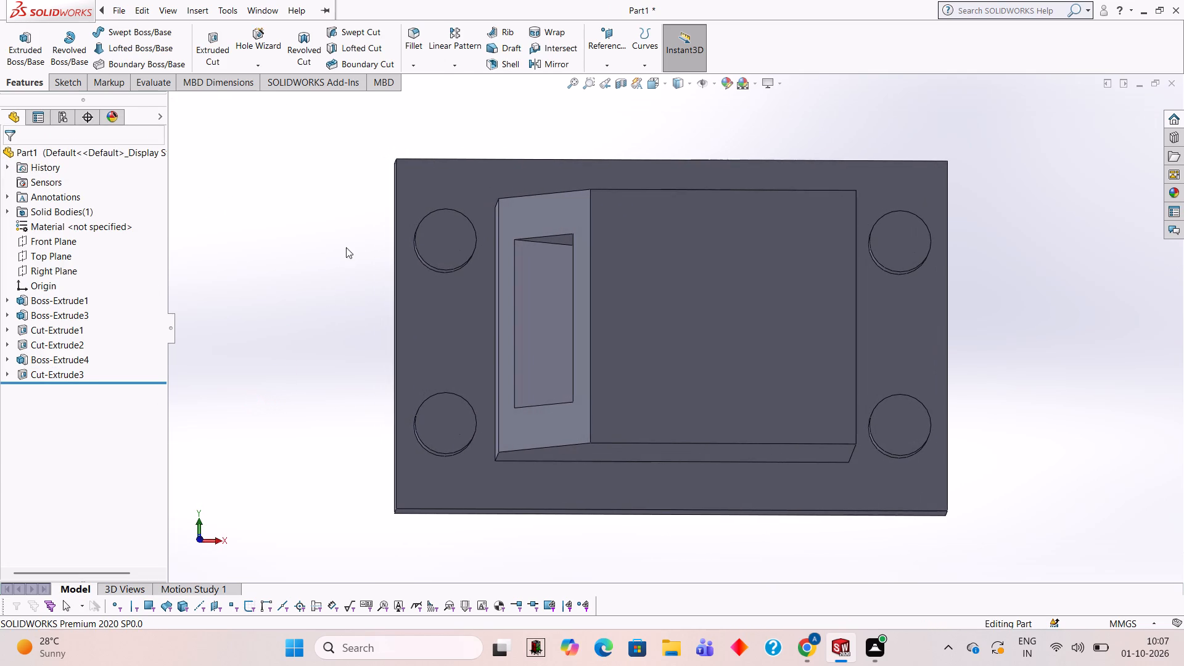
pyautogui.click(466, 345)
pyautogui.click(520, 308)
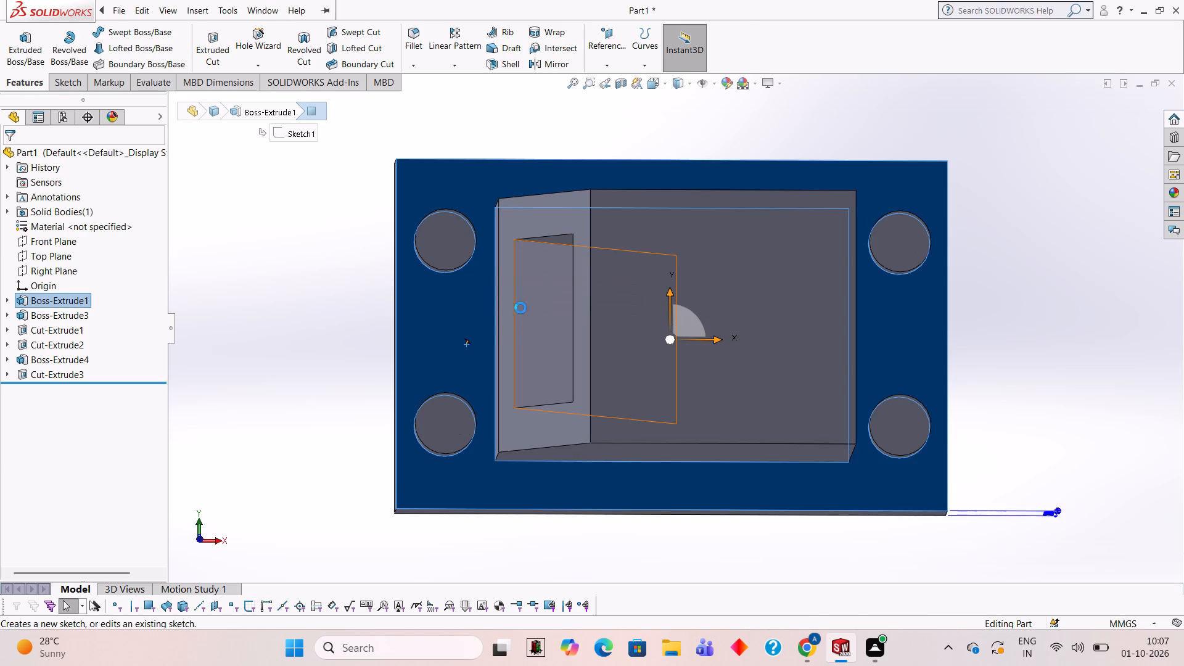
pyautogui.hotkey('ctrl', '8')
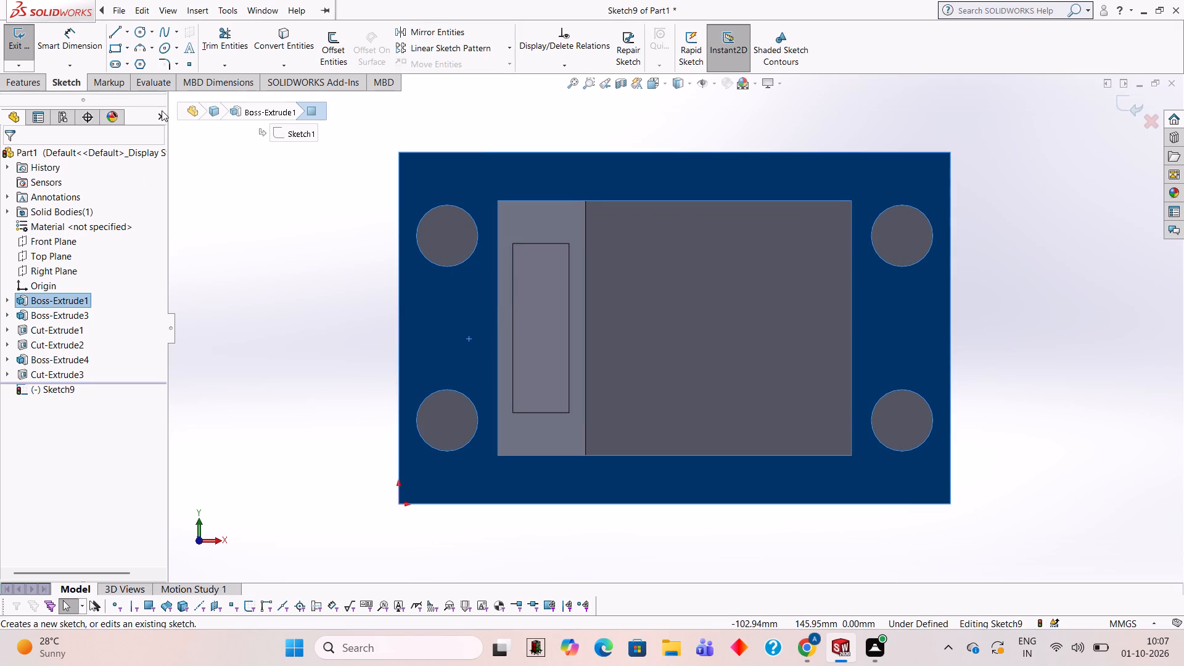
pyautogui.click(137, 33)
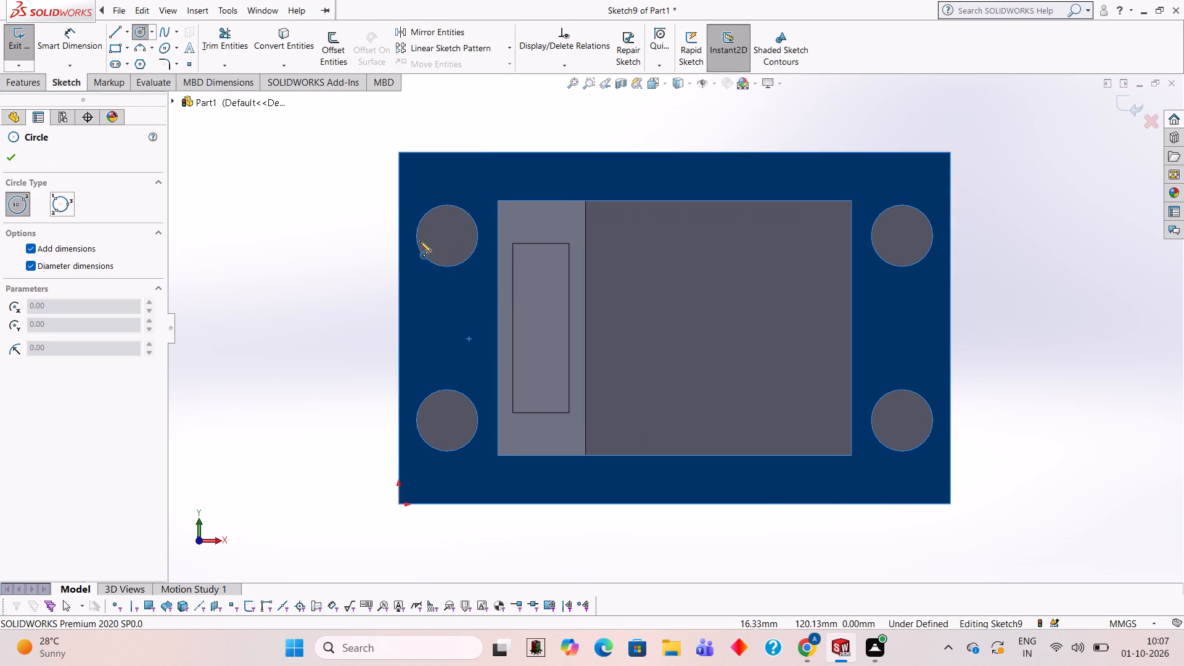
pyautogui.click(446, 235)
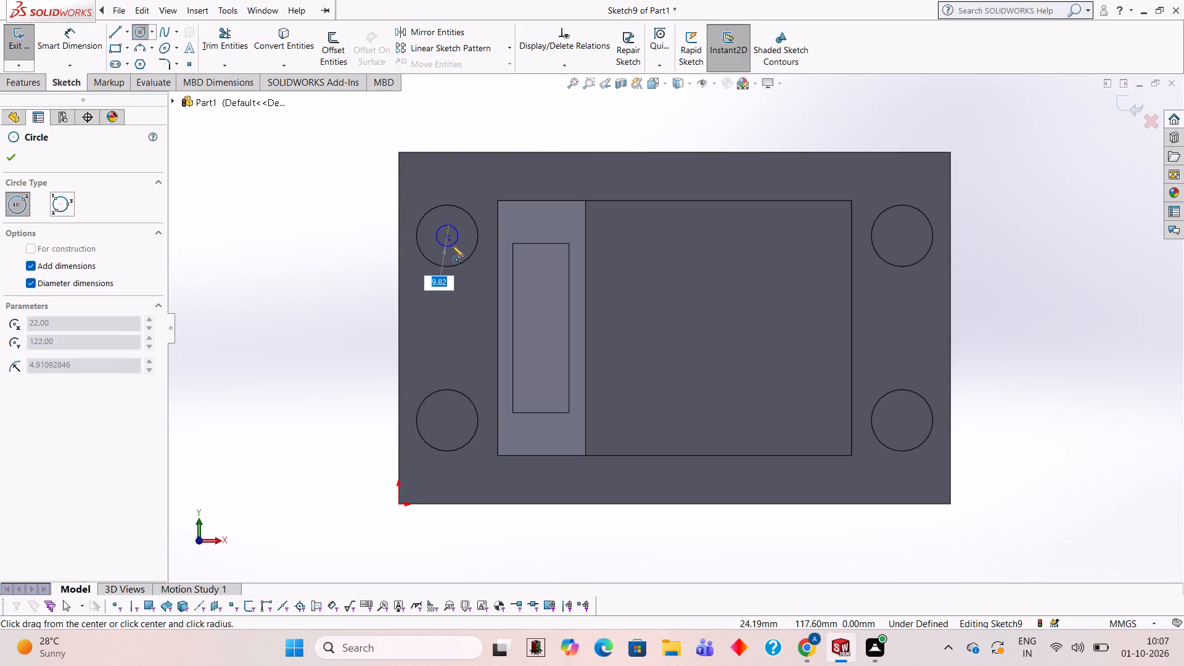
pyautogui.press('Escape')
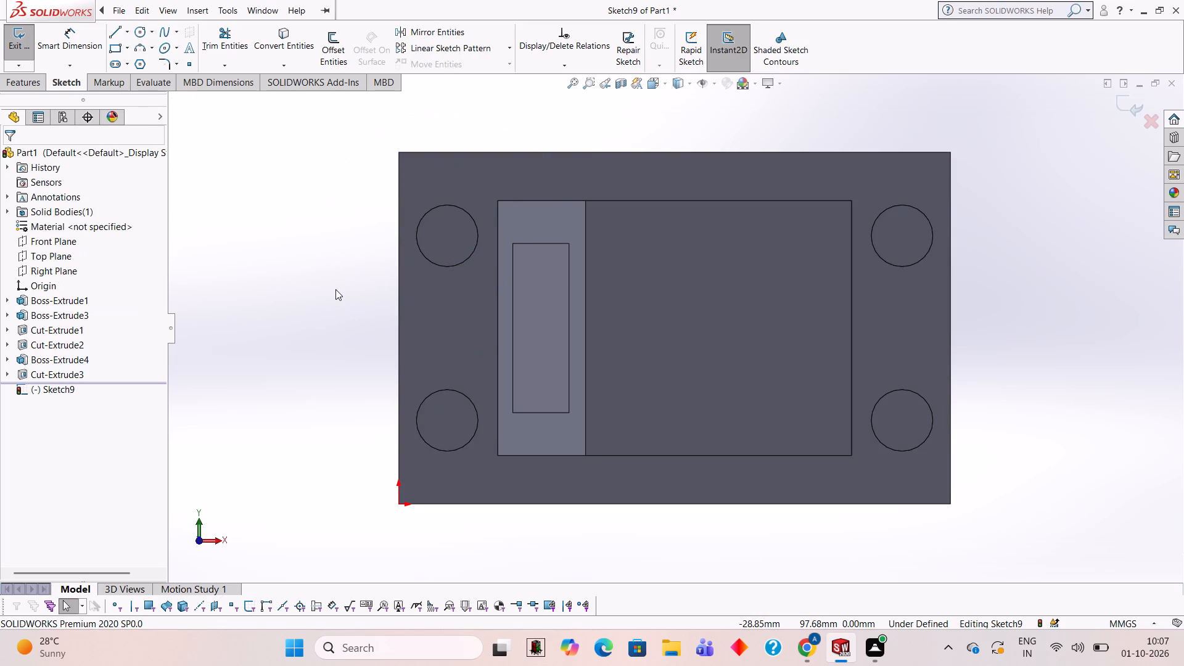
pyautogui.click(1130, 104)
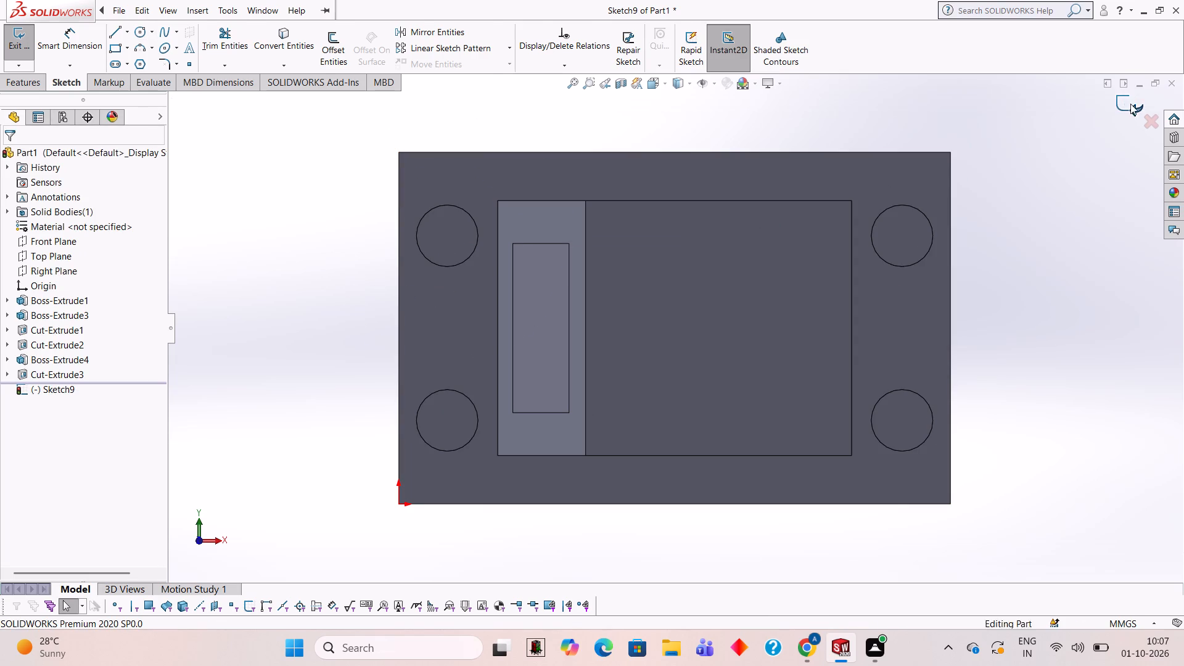
# Sketch two 16 mm diameter circles on the bosses' top face, centred on the upper-right and lower-right bosses.
pyautogui.click(900, 230)
pyautogui.click(956, 199)
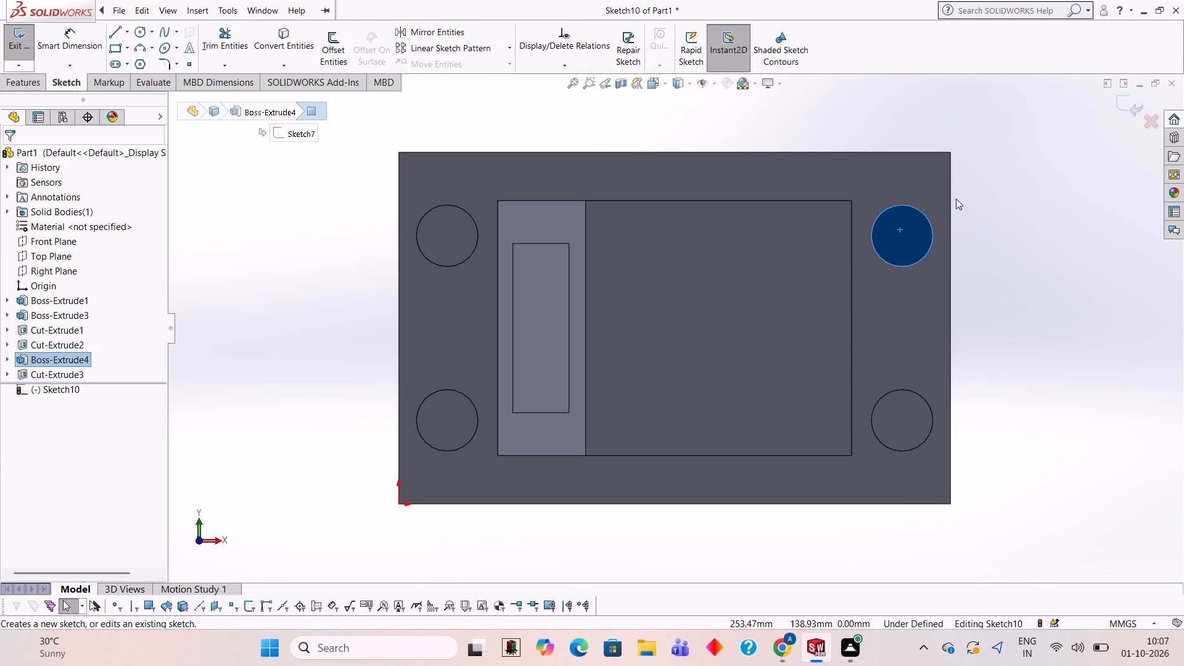
pyautogui.hotkey('ctrl', '8')
pyautogui.click(141, 27)
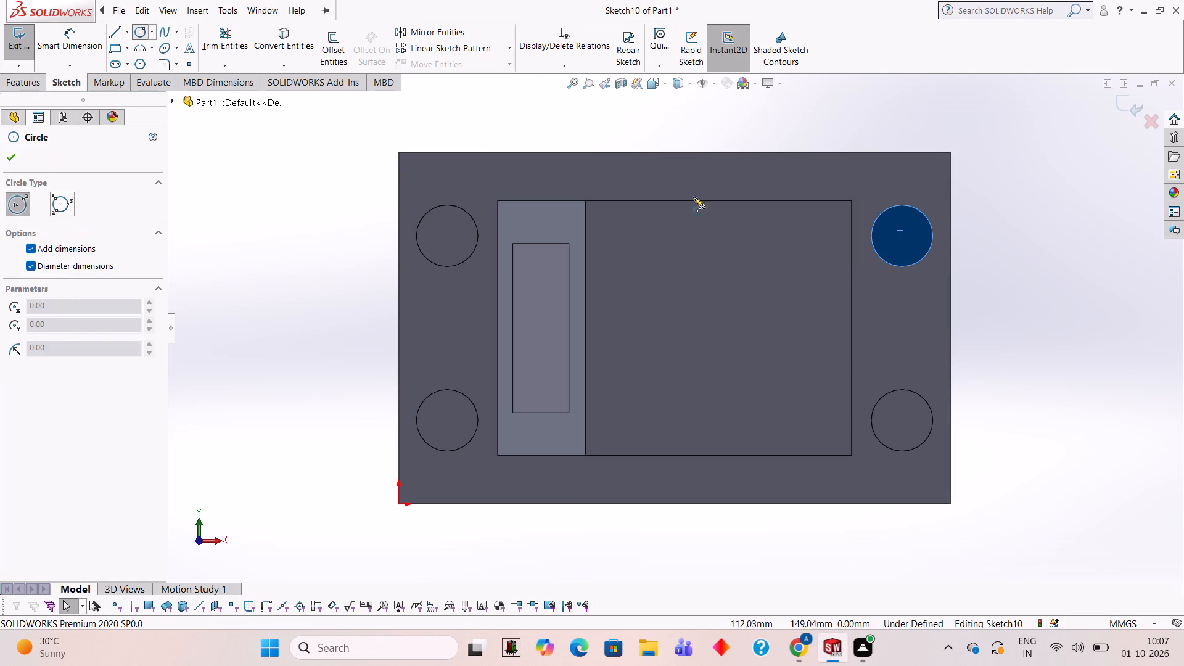
pyautogui.click(903, 234)
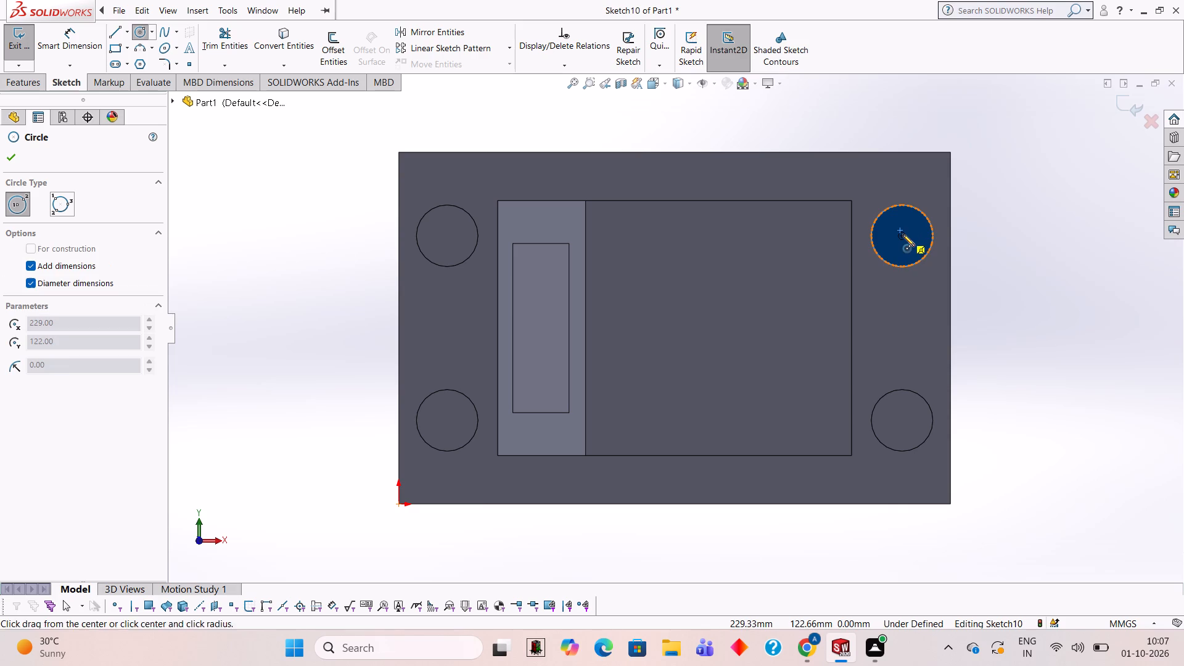
pyautogui.write('16')
pyautogui.press('Return')
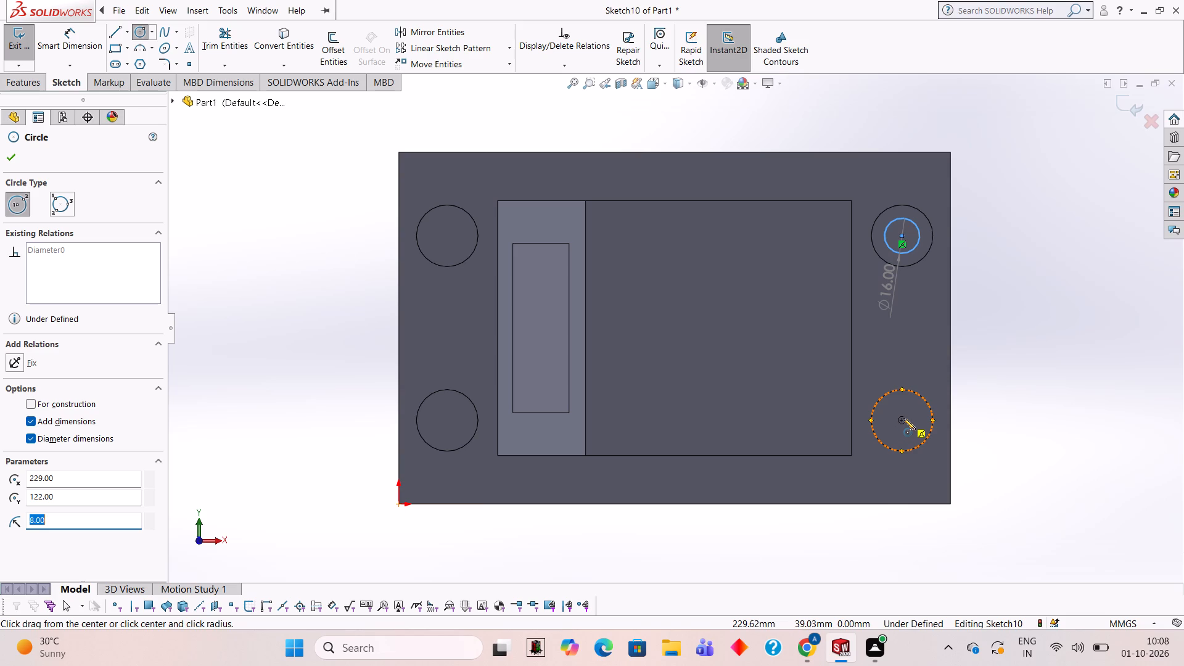
pyautogui.click(902, 421)
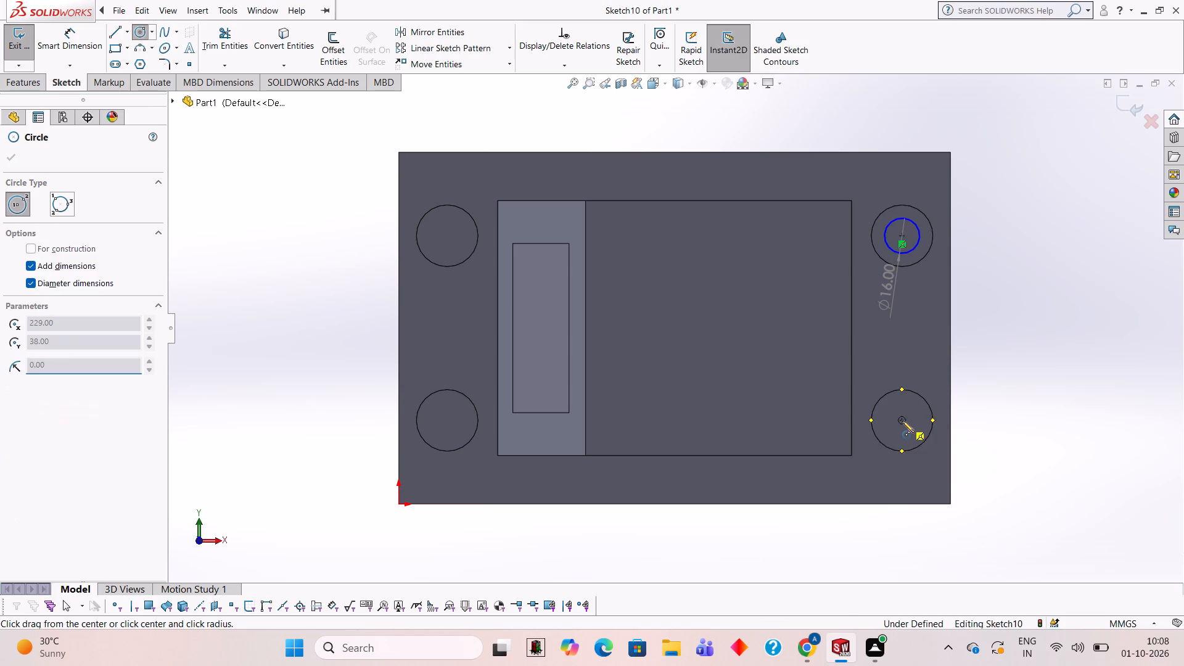
pyautogui.press('1')
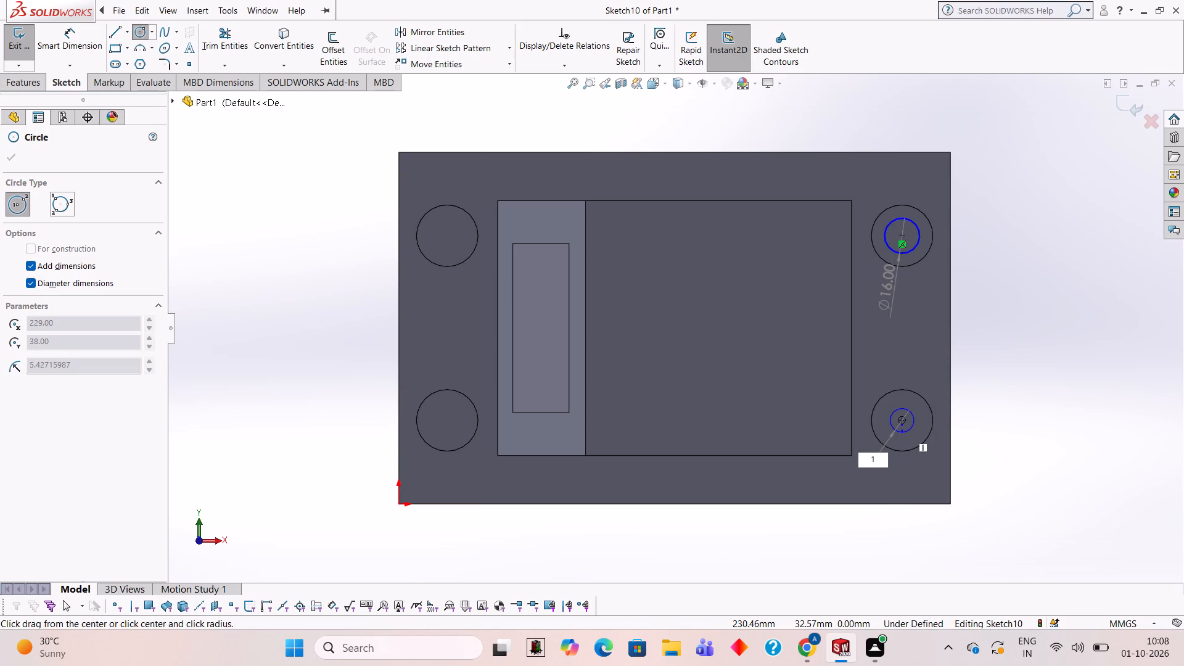
pyautogui.press('6')
pyautogui.press('Return')
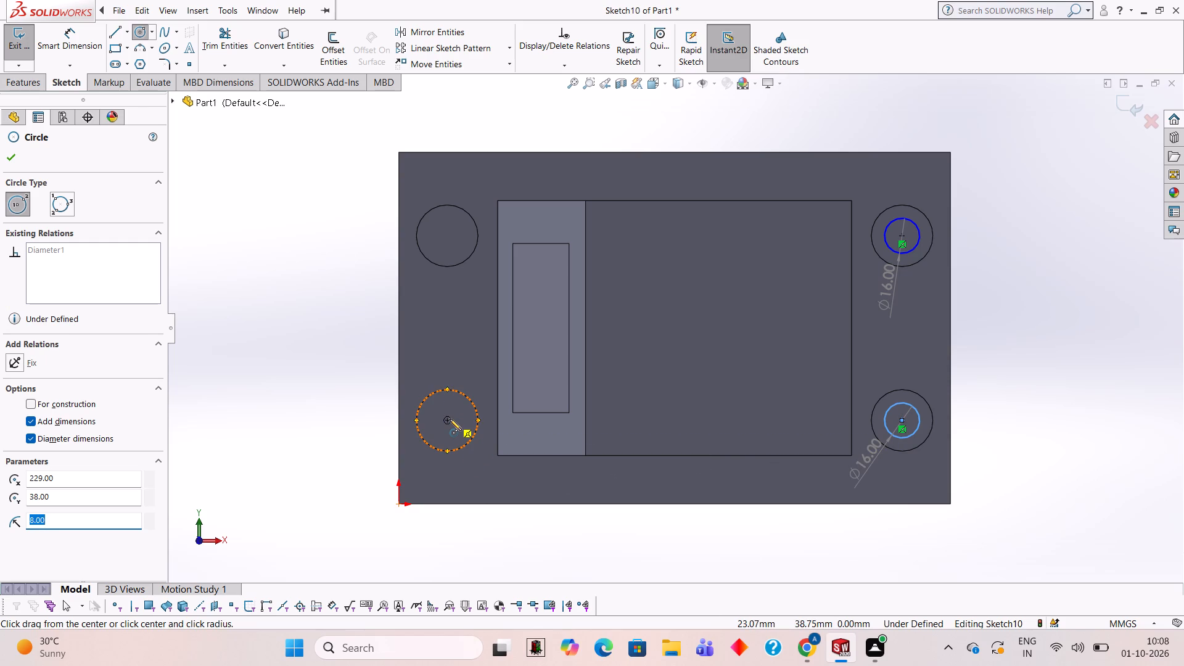
# Add two more 16 mm diameter circles to the sketch, centred on the lower-left and upper-left bosses.
pyautogui.click(448, 419)
pyautogui.write('16')
pyautogui.press('Return')
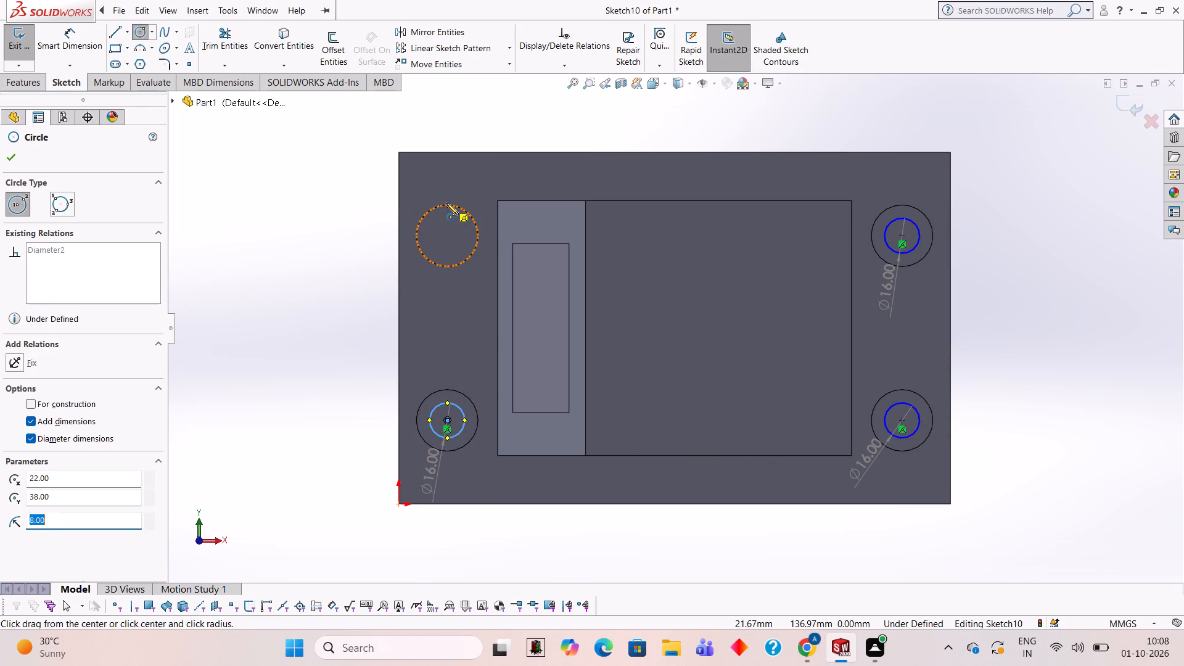
pyautogui.click(448, 236)
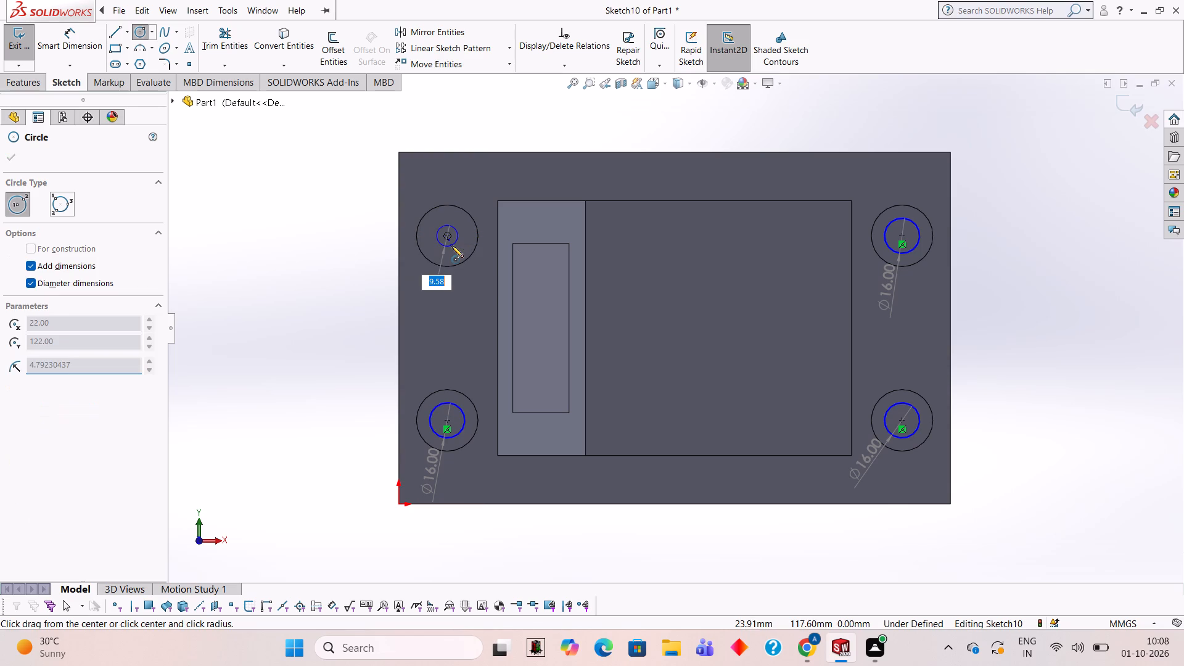
pyautogui.write('16')
pyautogui.press('Return')
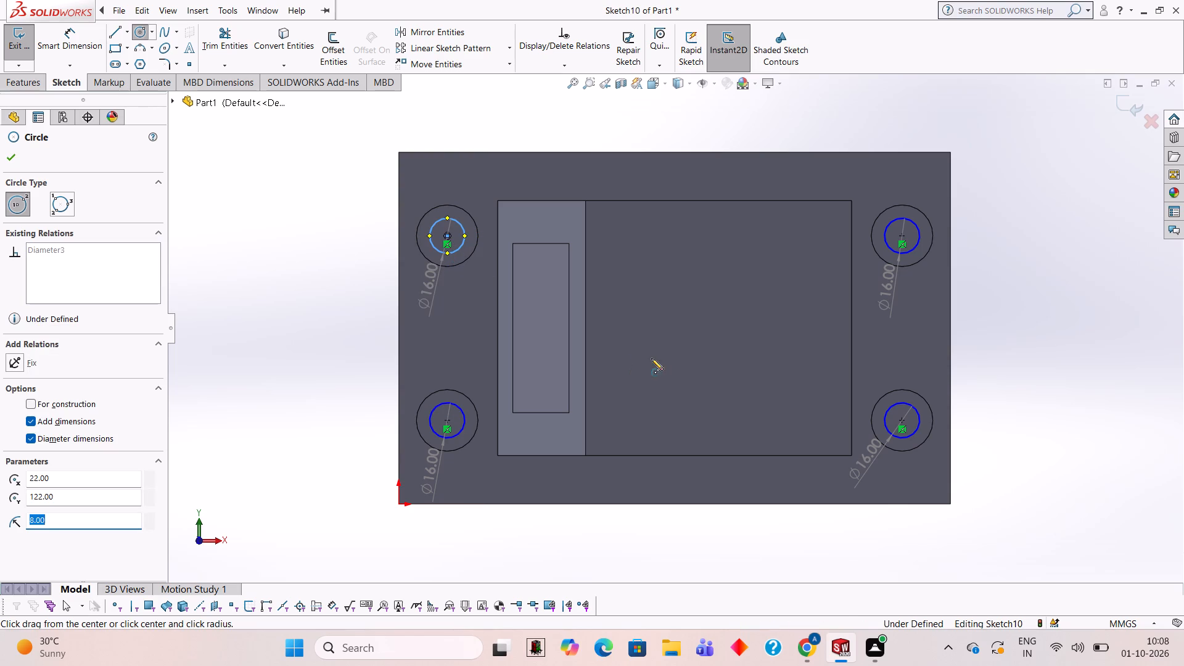
# Cut-extrude the four 16 mm circles 20 mm blind, downward from the boss tops.
pyautogui.moveTo(772, 548); pyautogui.dragTo(771, 298, button='middle')
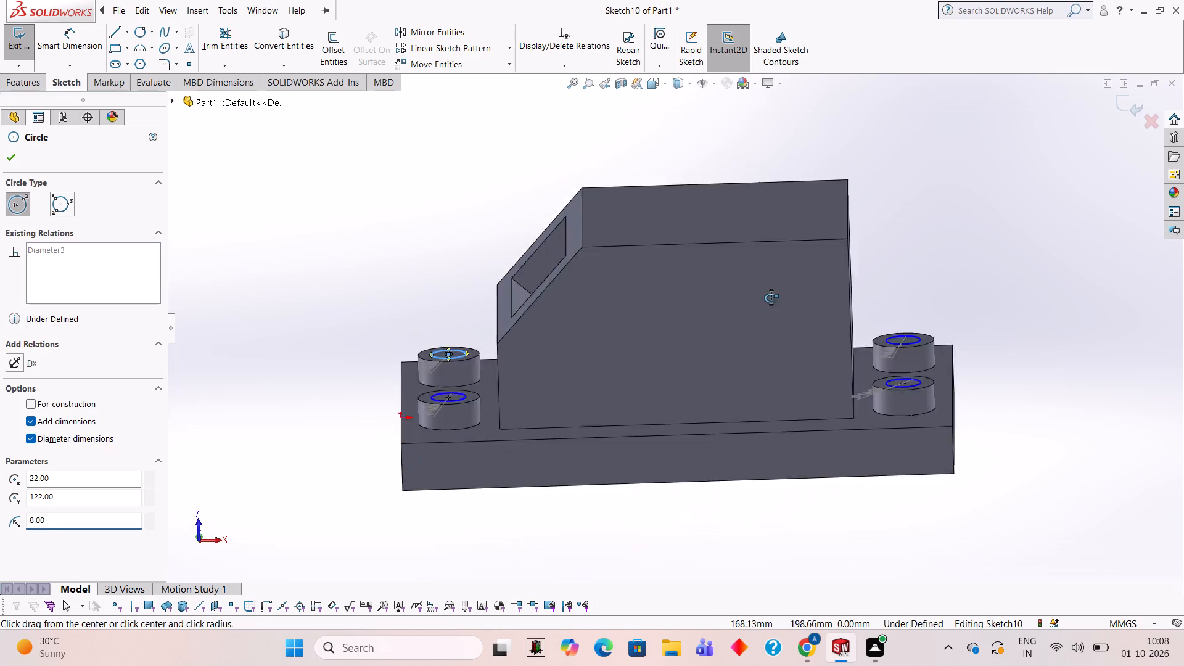
pyautogui.moveTo(771, 298); pyautogui.dragTo(773, 247, button='middle')
pyautogui.click(25, 83)
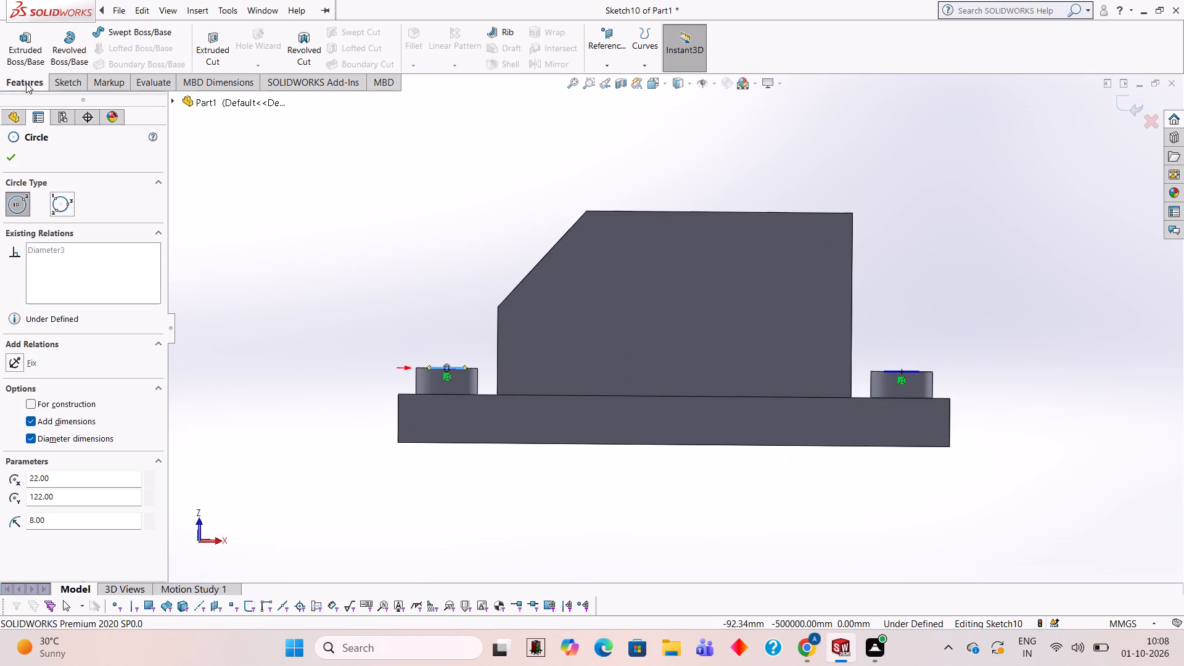
pyautogui.click(210, 49)
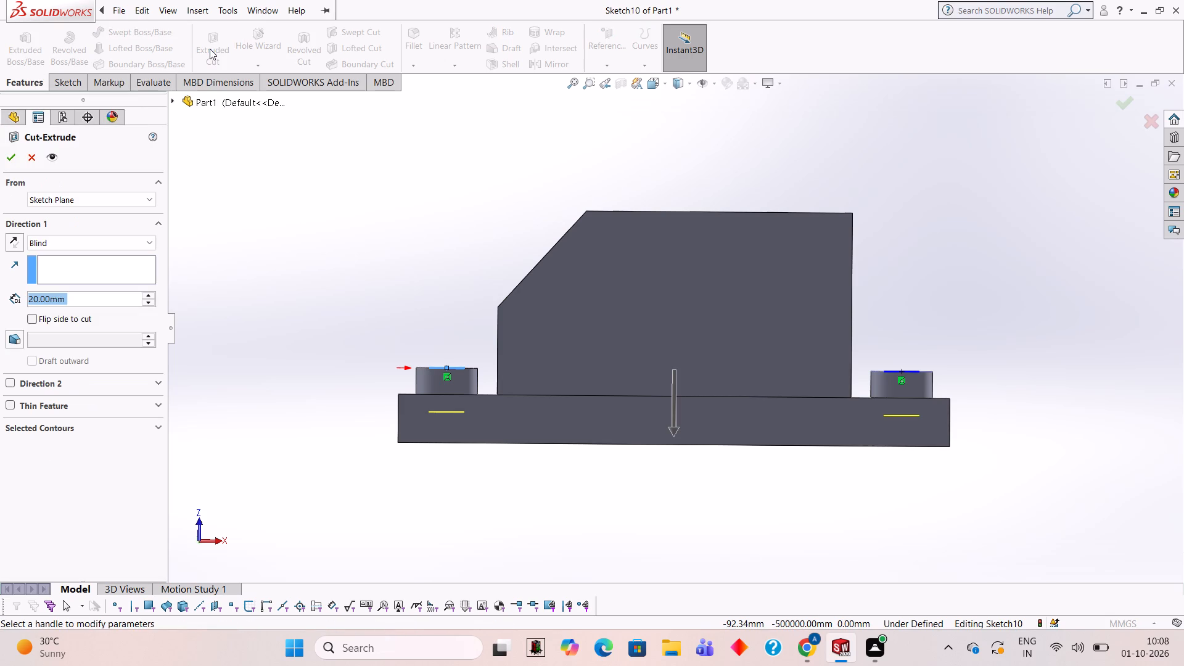
pyautogui.click(9, 154)
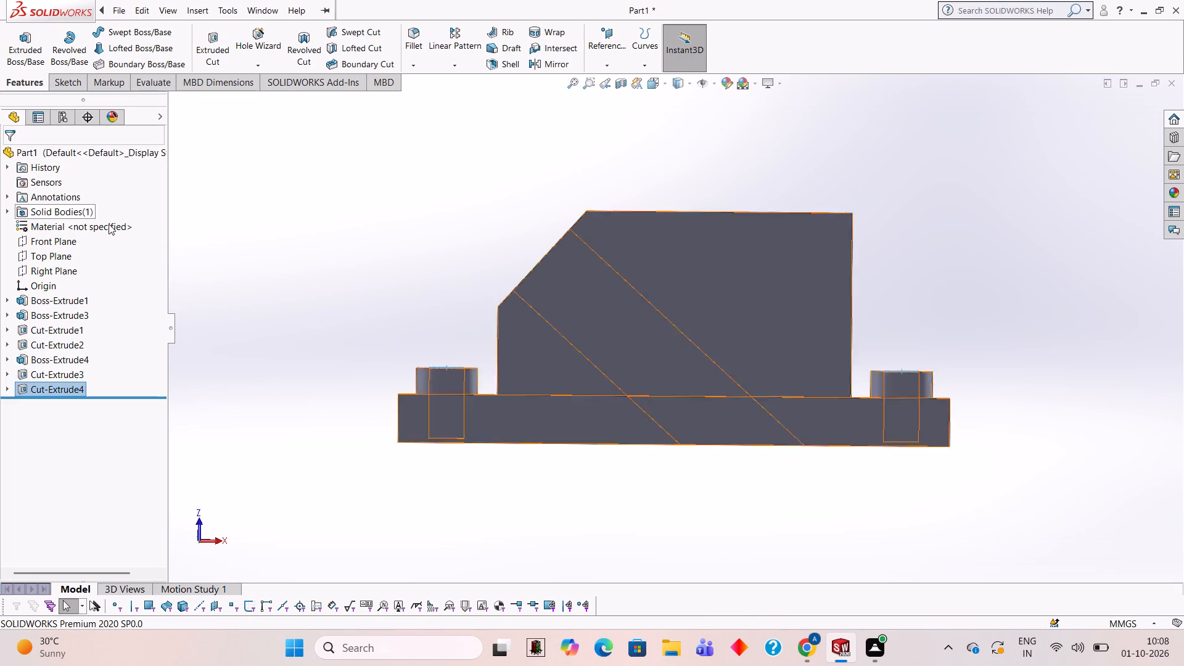
pyautogui.click(303, 225)
# Sketch a corner rectangle about 112 mm tall on the plate's underside, enclosing the rectangular opening.
pyautogui.moveTo(325, 231); pyautogui.dragTo(331, 495, button='middle')
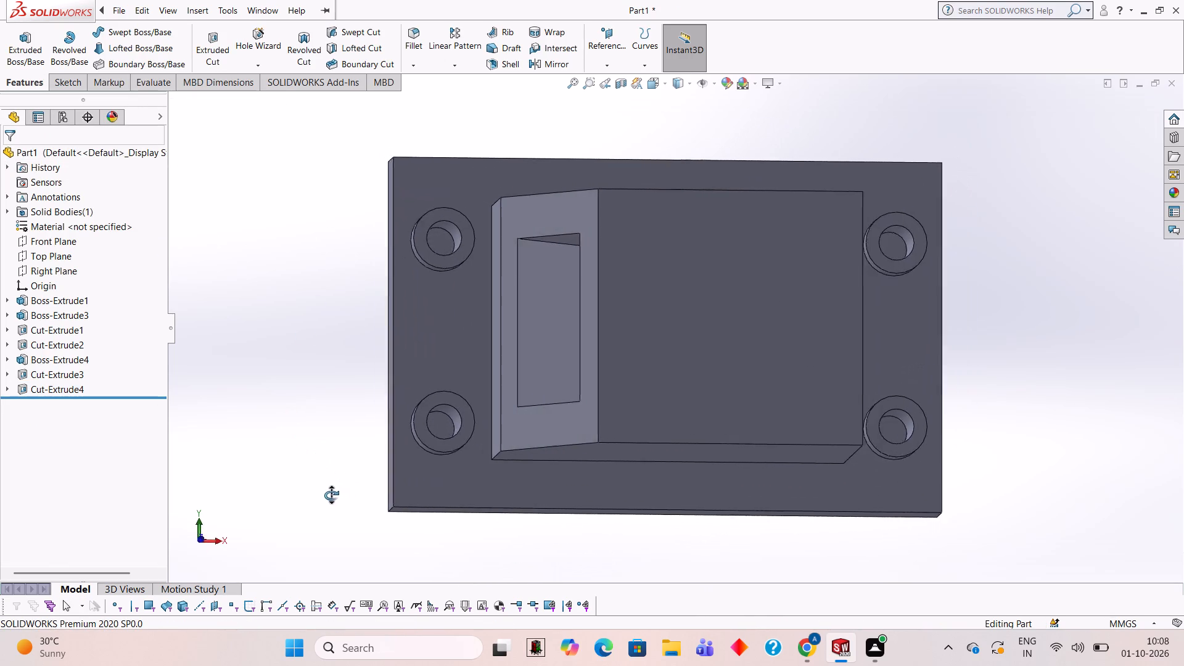
pyautogui.moveTo(331, 495); pyautogui.dragTo(340, 355, button='middle')
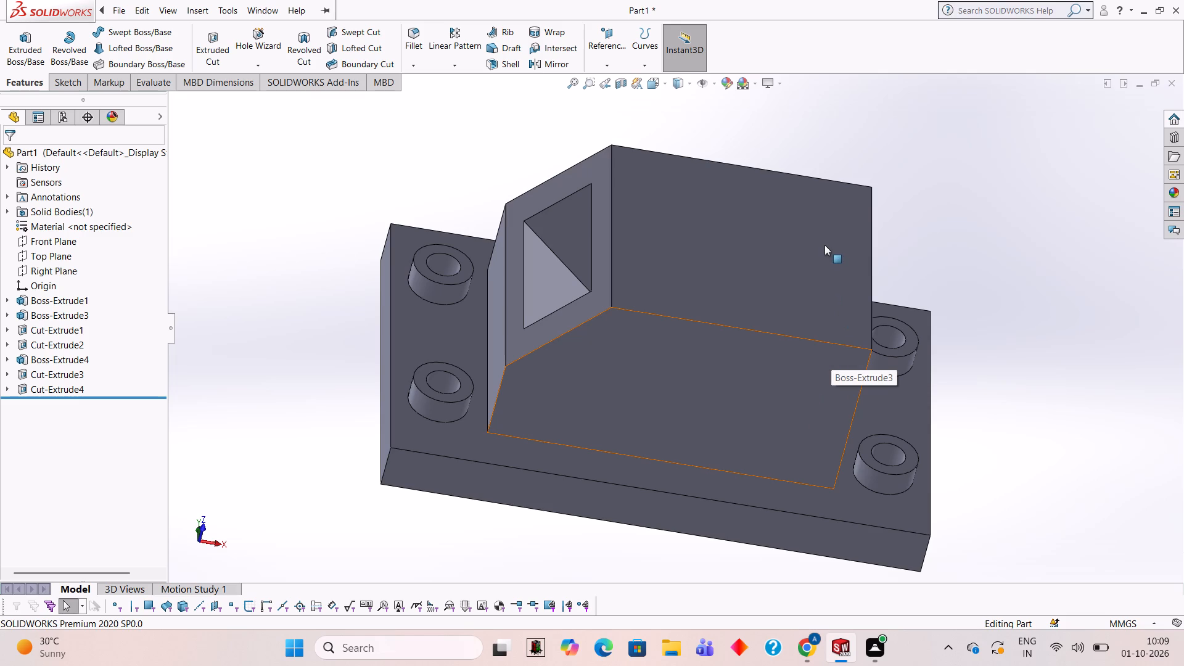
pyautogui.moveTo(793, 213); pyautogui.dragTo(853, 241, button='middle')
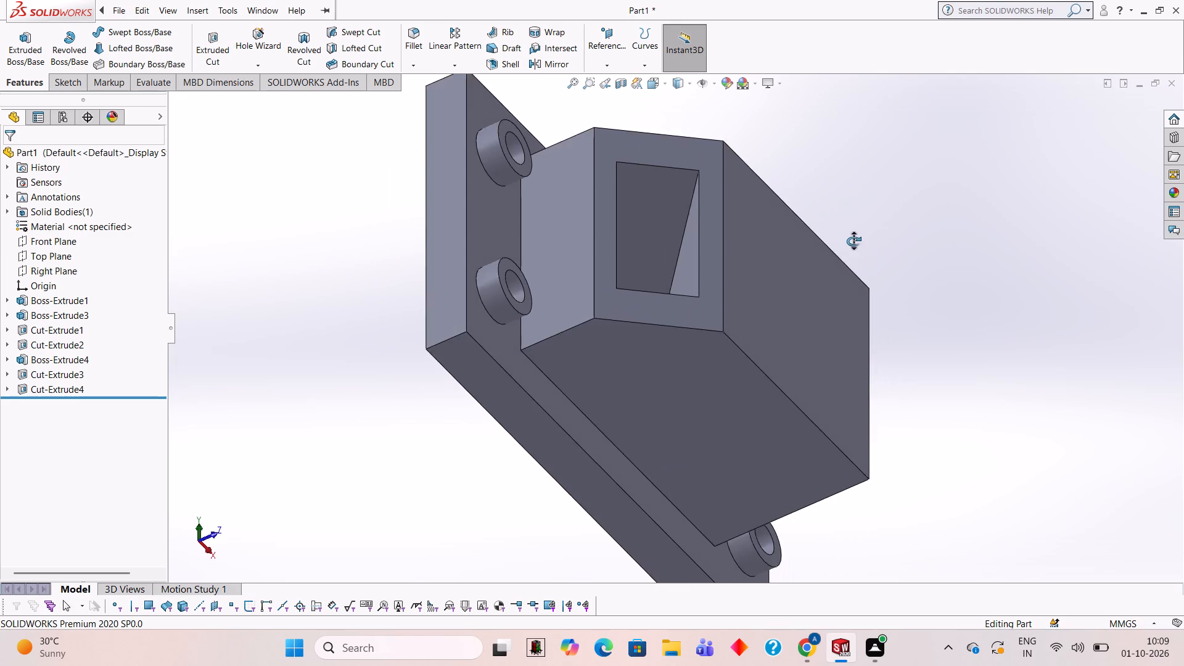
pyautogui.moveTo(853, 241); pyautogui.dragTo(771, 368, button='middle')
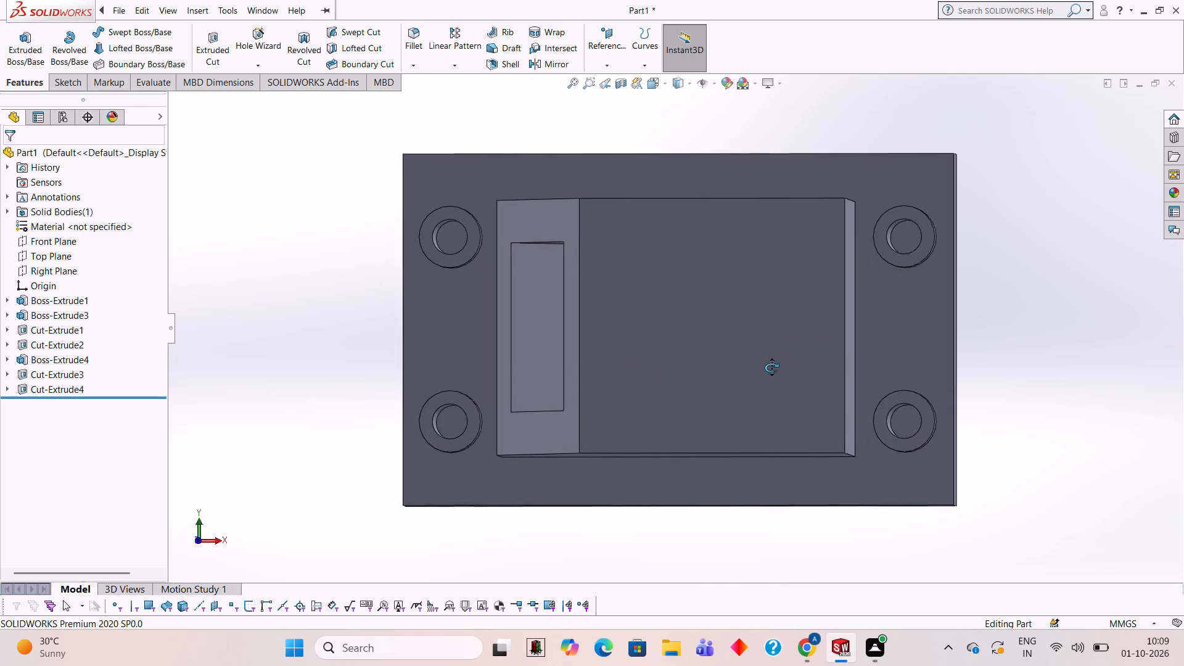
pyautogui.moveTo(771, 368); pyautogui.dragTo(869, 379, button='middle')
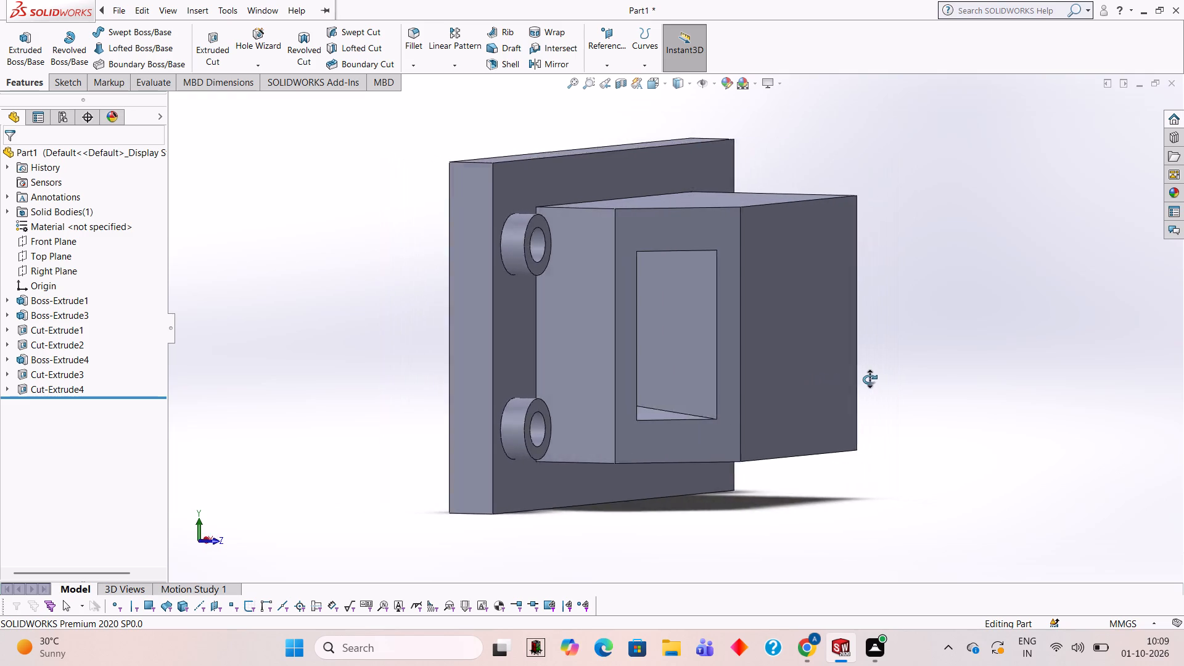
pyautogui.moveTo(869, 379); pyautogui.dragTo(1016, 366, button='middle')
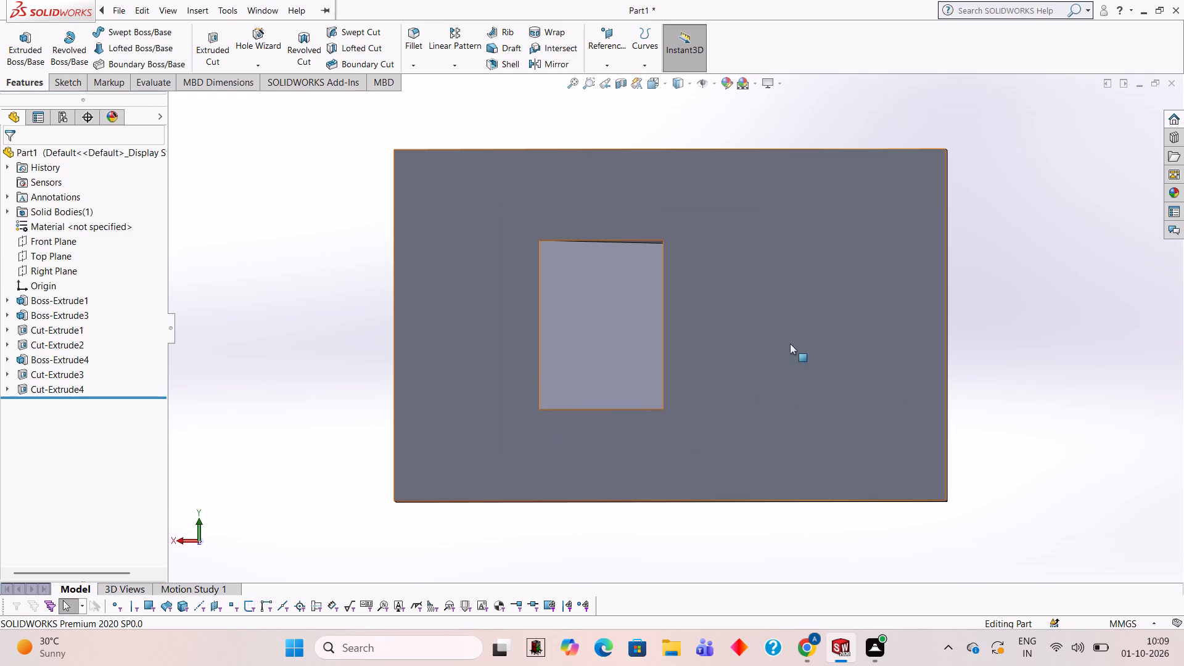
pyautogui.click(772, 311)
pyautogui.click(824, 278)
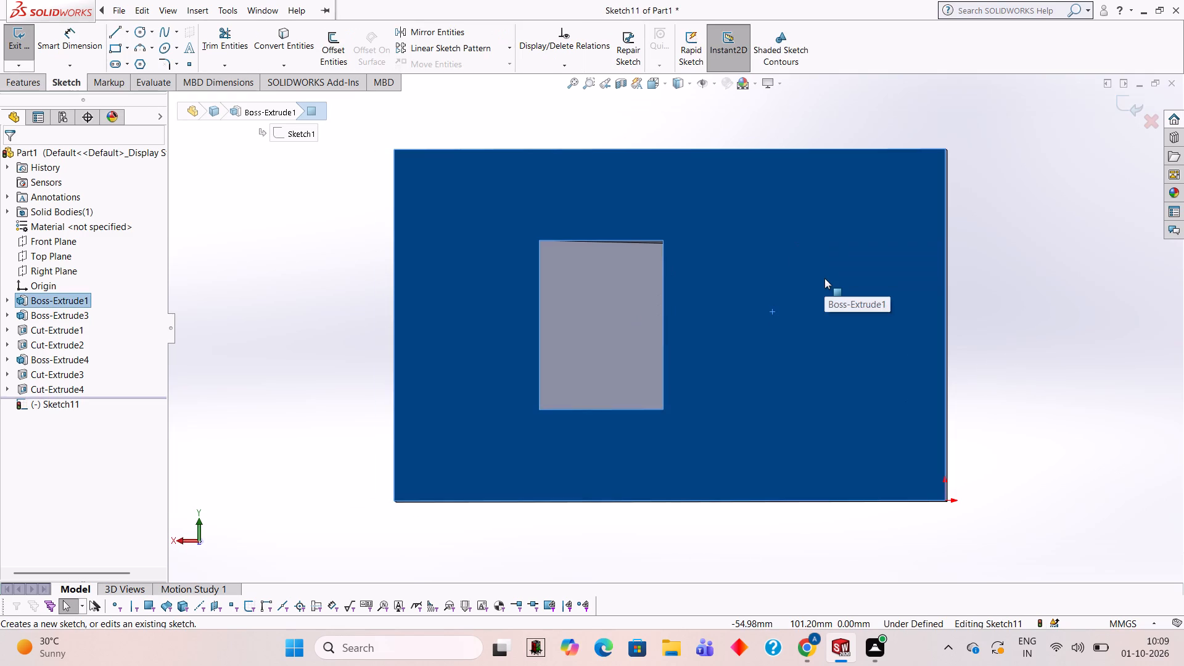
pyautogui.hotkey('ctrl', '8')
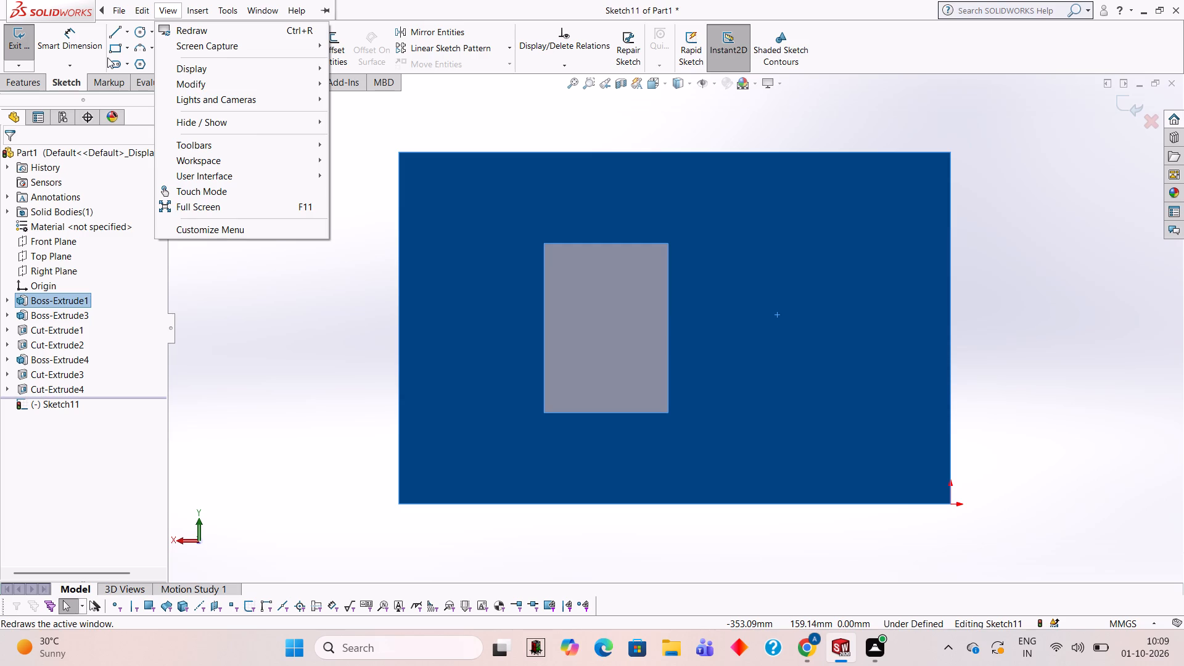
pyautogui.click(119, 46)
pyautogui.click(490, 203)
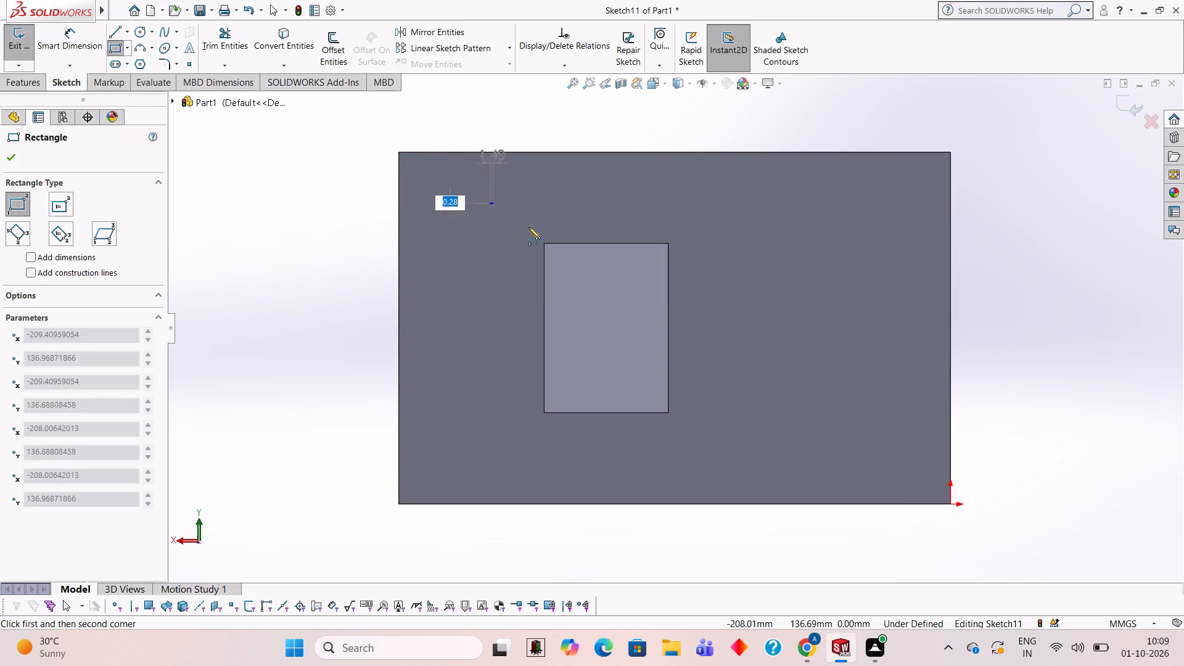
pyautogui.click(867, 448)
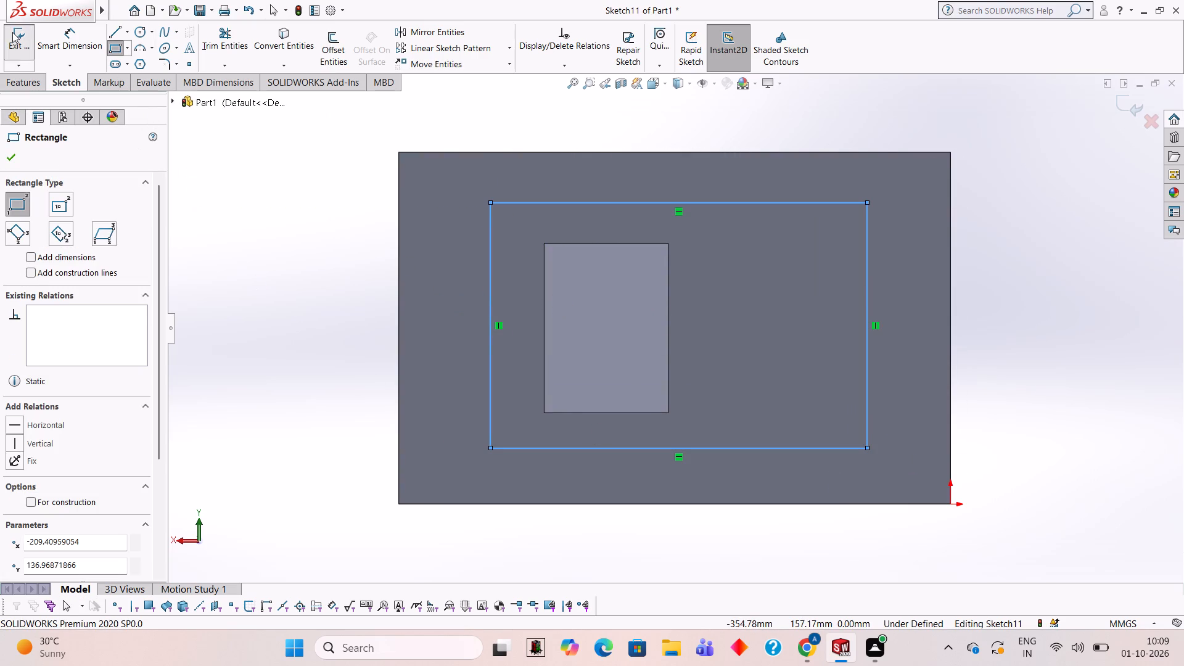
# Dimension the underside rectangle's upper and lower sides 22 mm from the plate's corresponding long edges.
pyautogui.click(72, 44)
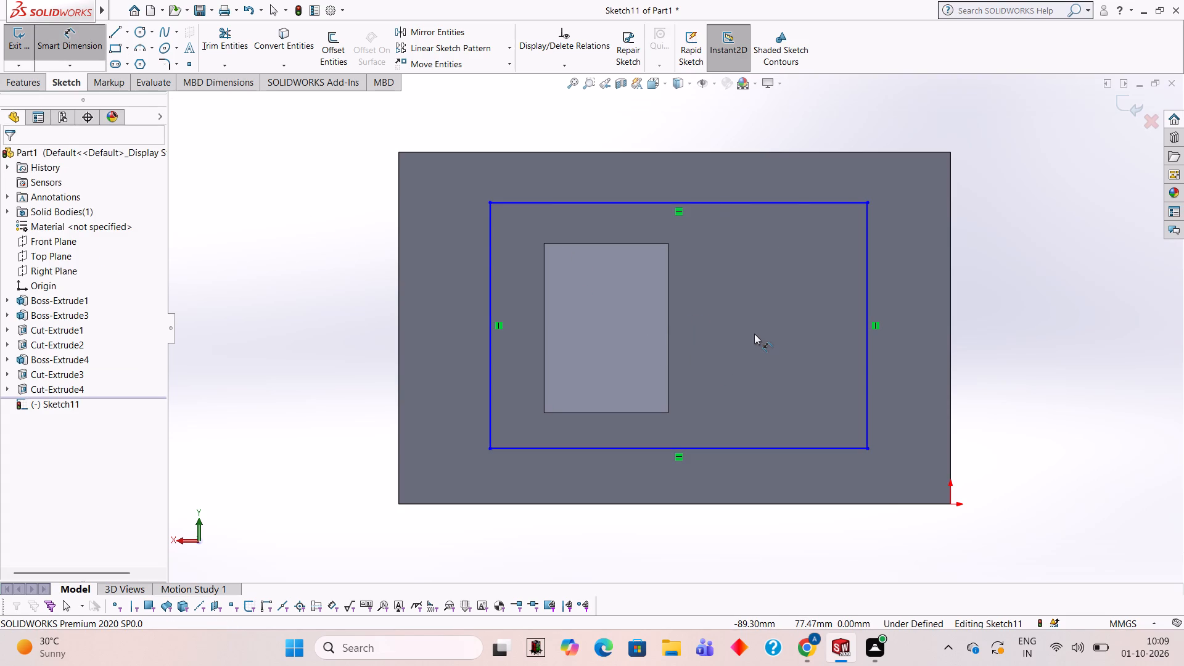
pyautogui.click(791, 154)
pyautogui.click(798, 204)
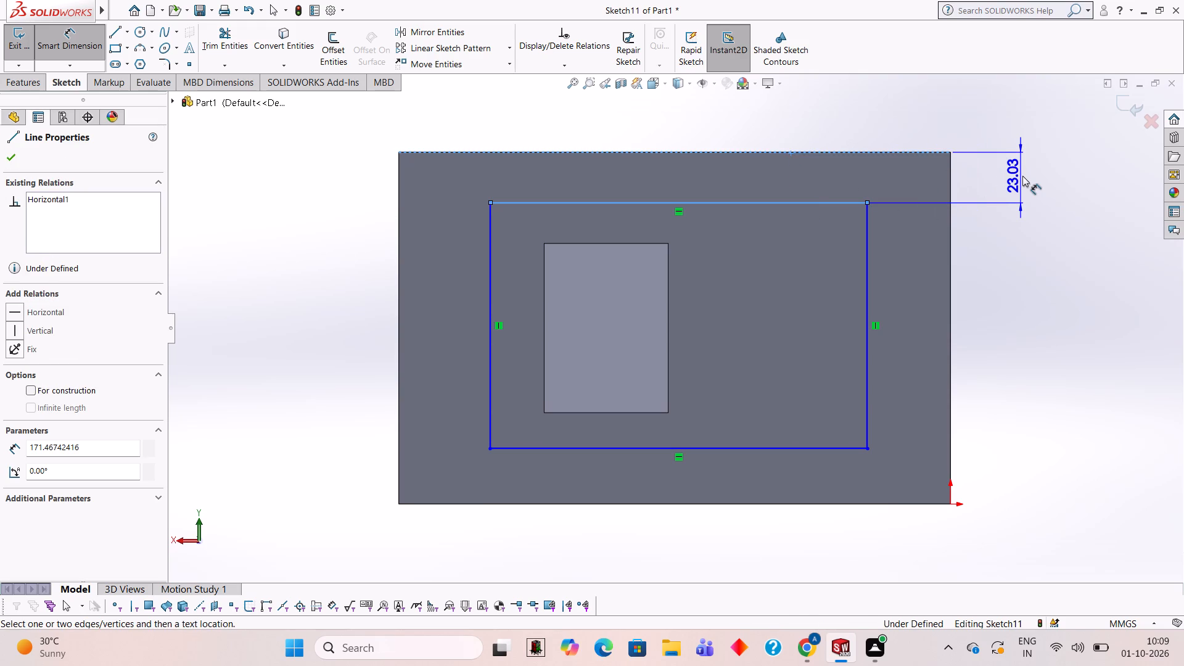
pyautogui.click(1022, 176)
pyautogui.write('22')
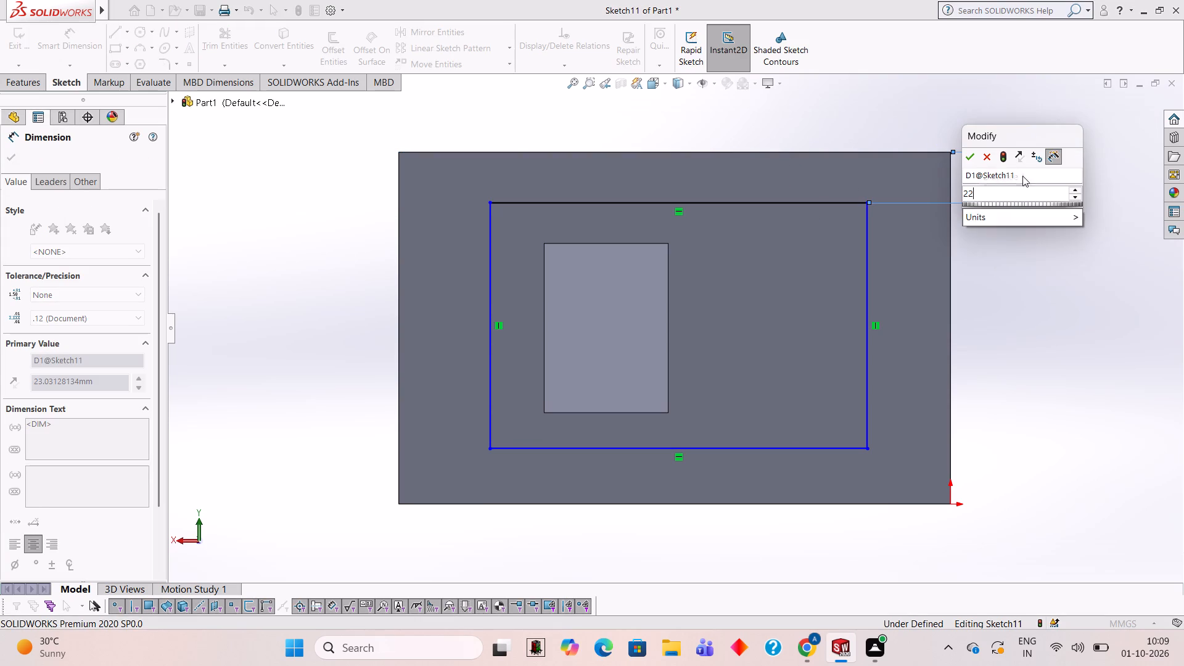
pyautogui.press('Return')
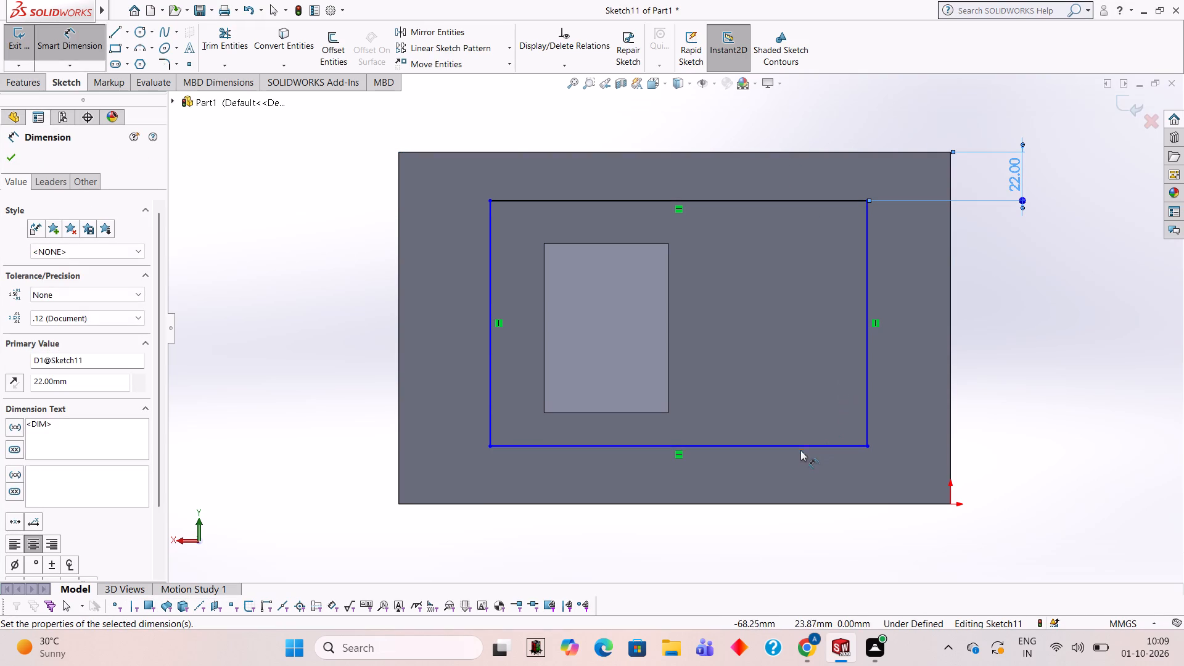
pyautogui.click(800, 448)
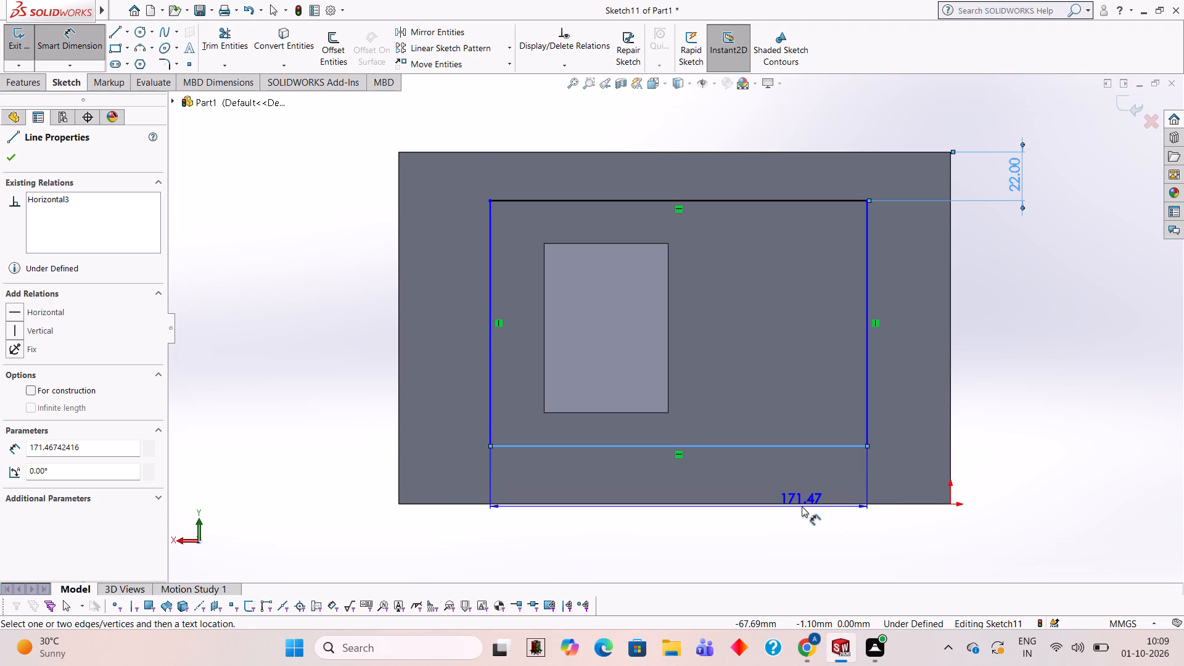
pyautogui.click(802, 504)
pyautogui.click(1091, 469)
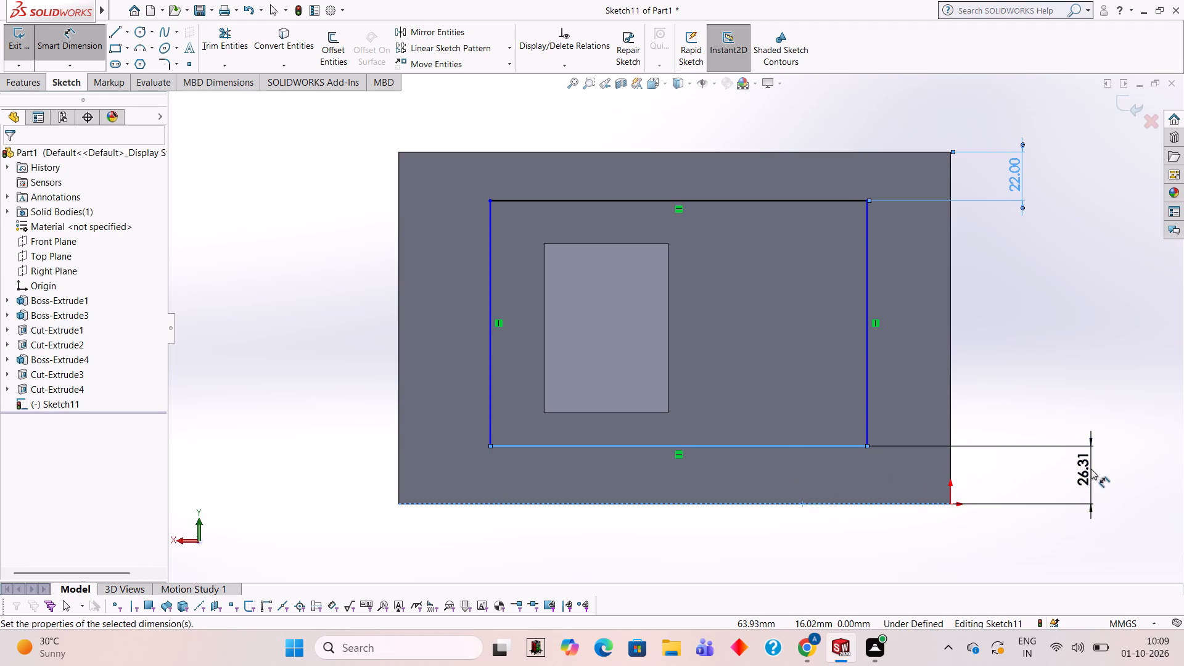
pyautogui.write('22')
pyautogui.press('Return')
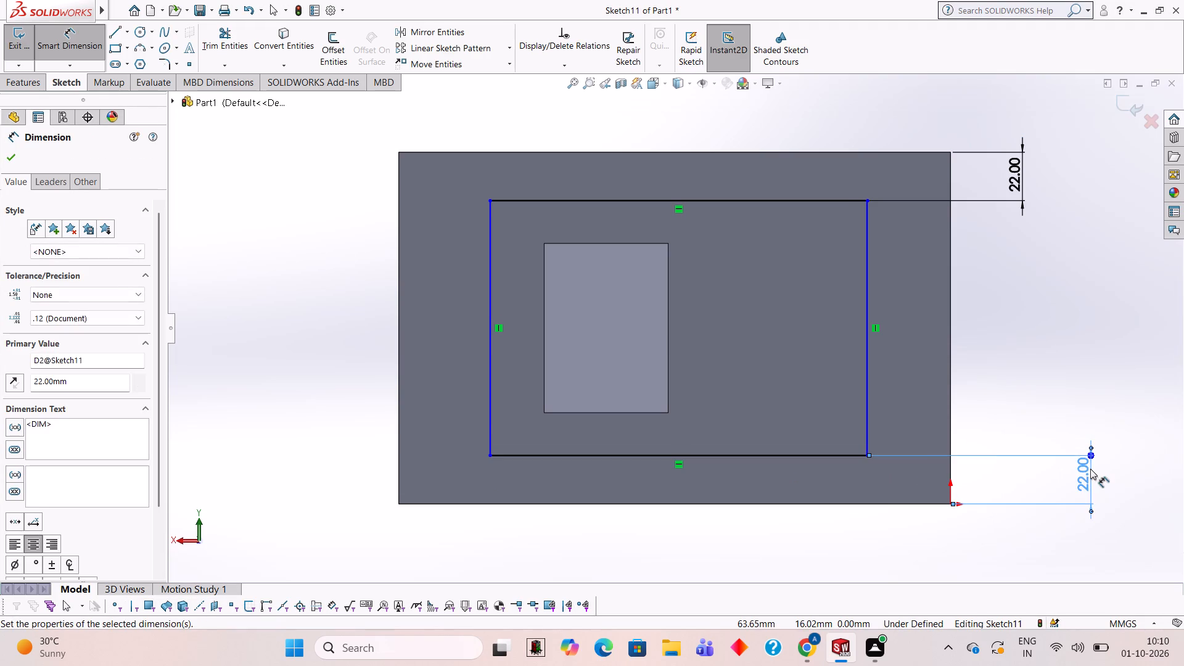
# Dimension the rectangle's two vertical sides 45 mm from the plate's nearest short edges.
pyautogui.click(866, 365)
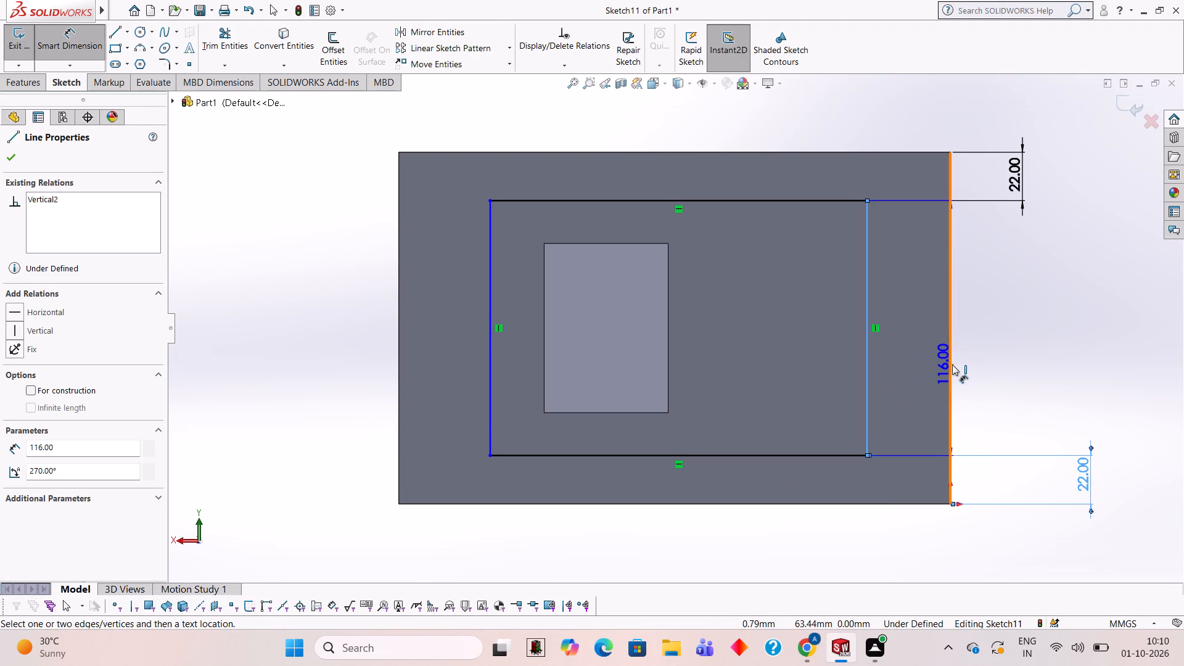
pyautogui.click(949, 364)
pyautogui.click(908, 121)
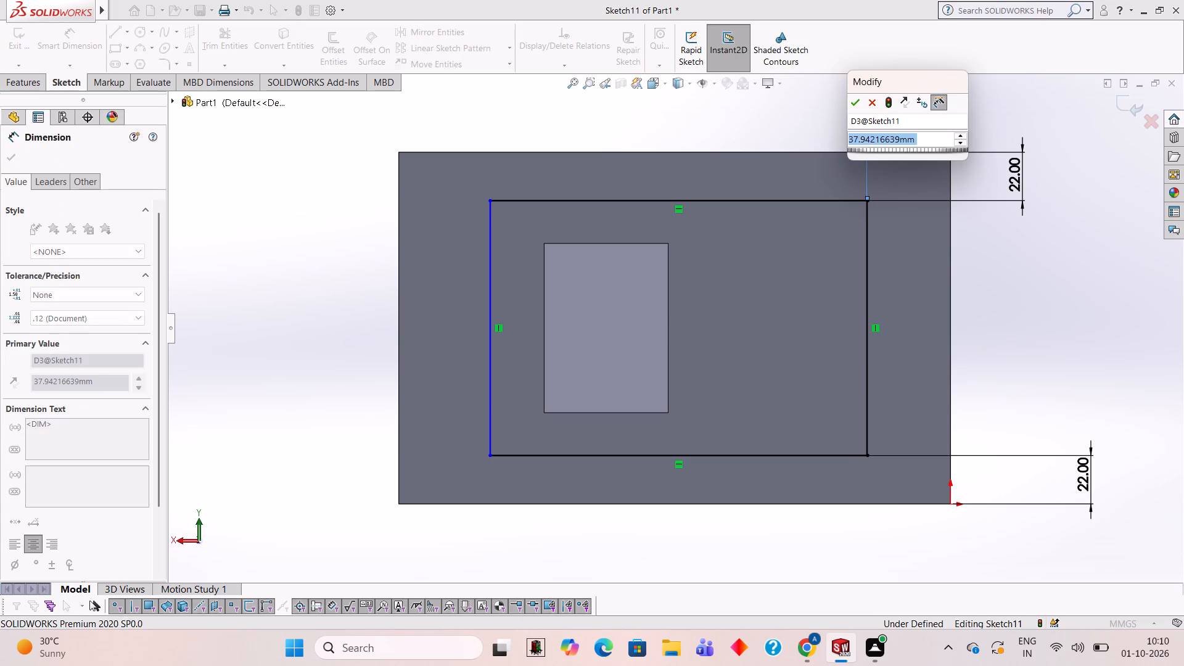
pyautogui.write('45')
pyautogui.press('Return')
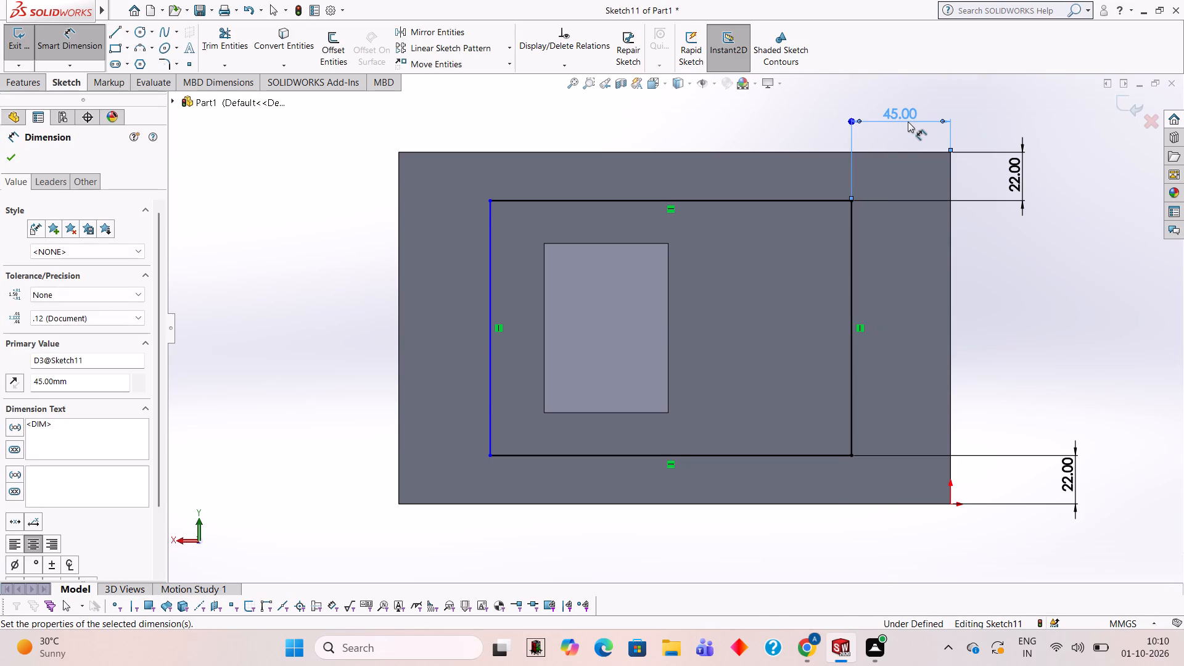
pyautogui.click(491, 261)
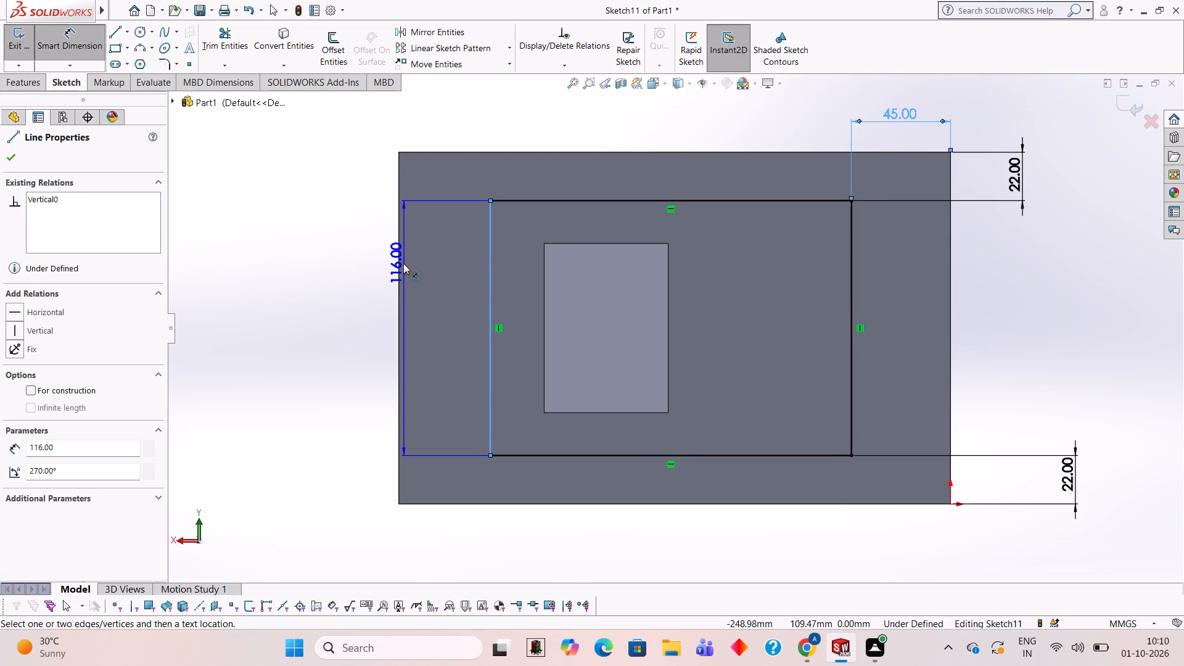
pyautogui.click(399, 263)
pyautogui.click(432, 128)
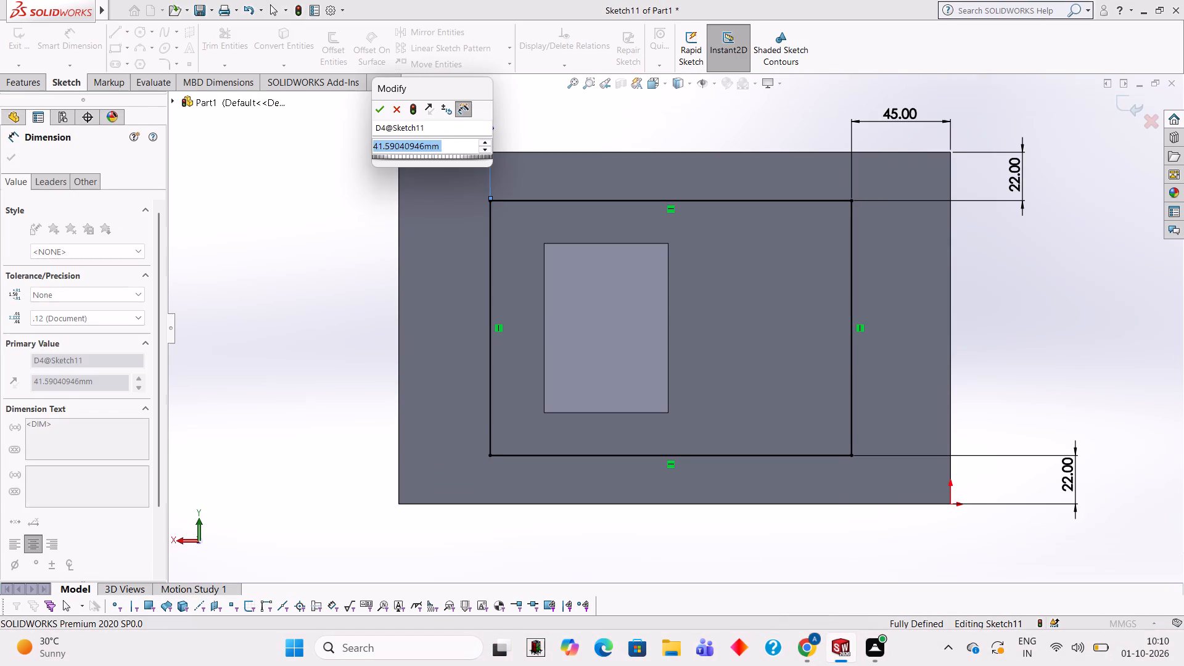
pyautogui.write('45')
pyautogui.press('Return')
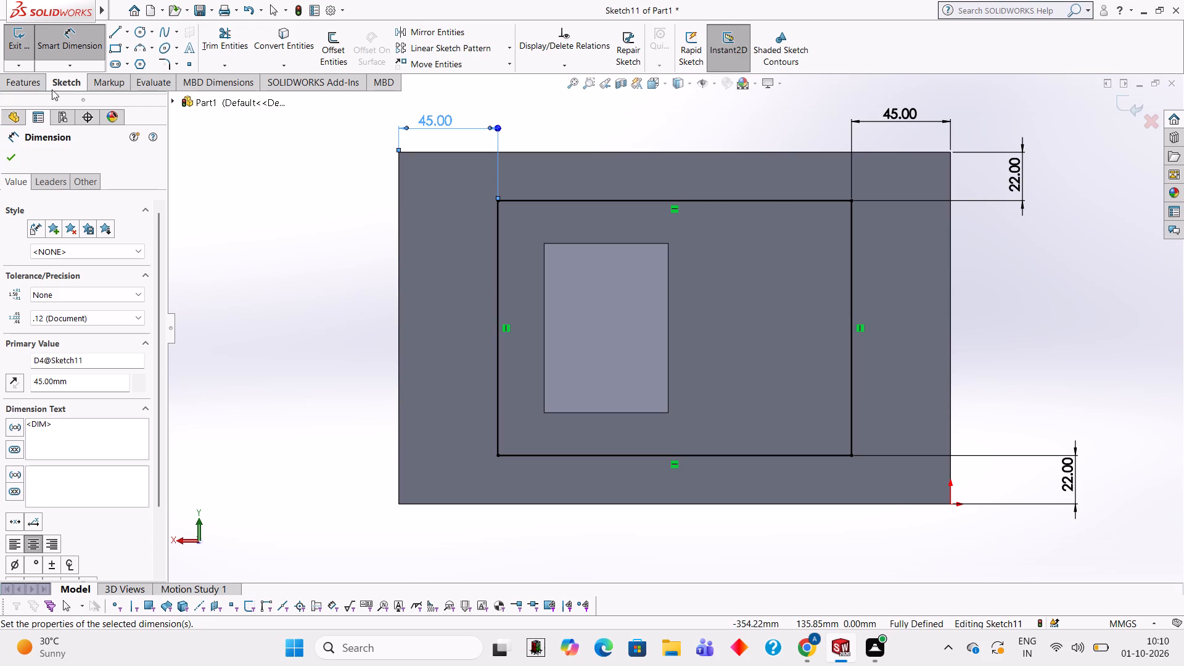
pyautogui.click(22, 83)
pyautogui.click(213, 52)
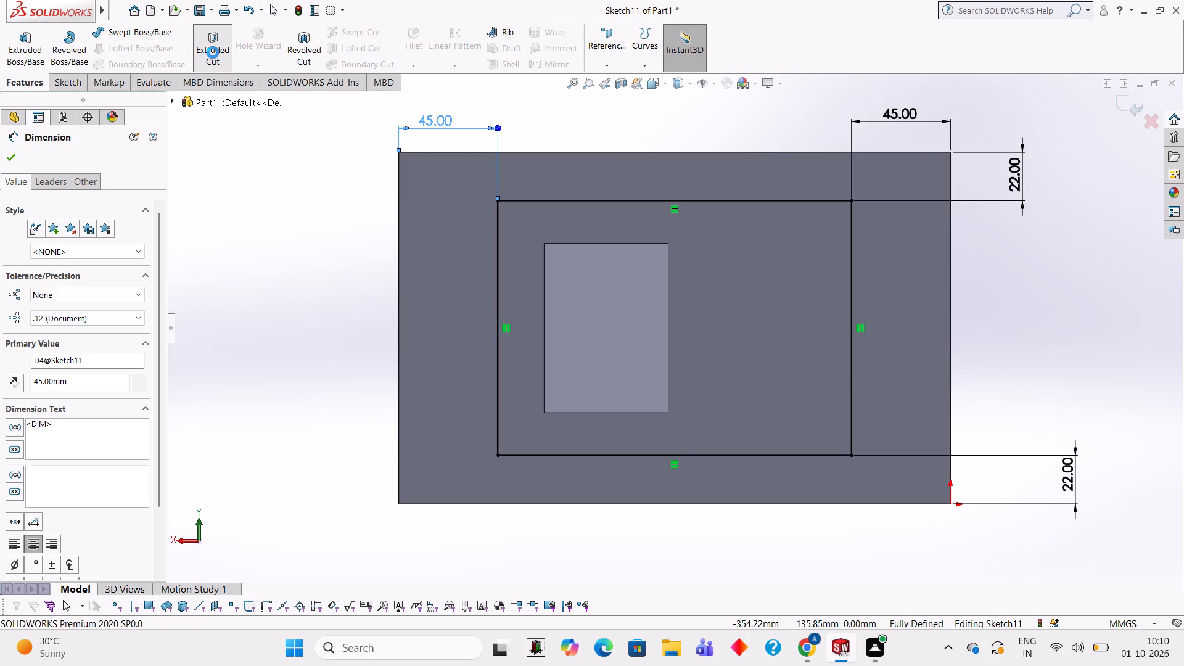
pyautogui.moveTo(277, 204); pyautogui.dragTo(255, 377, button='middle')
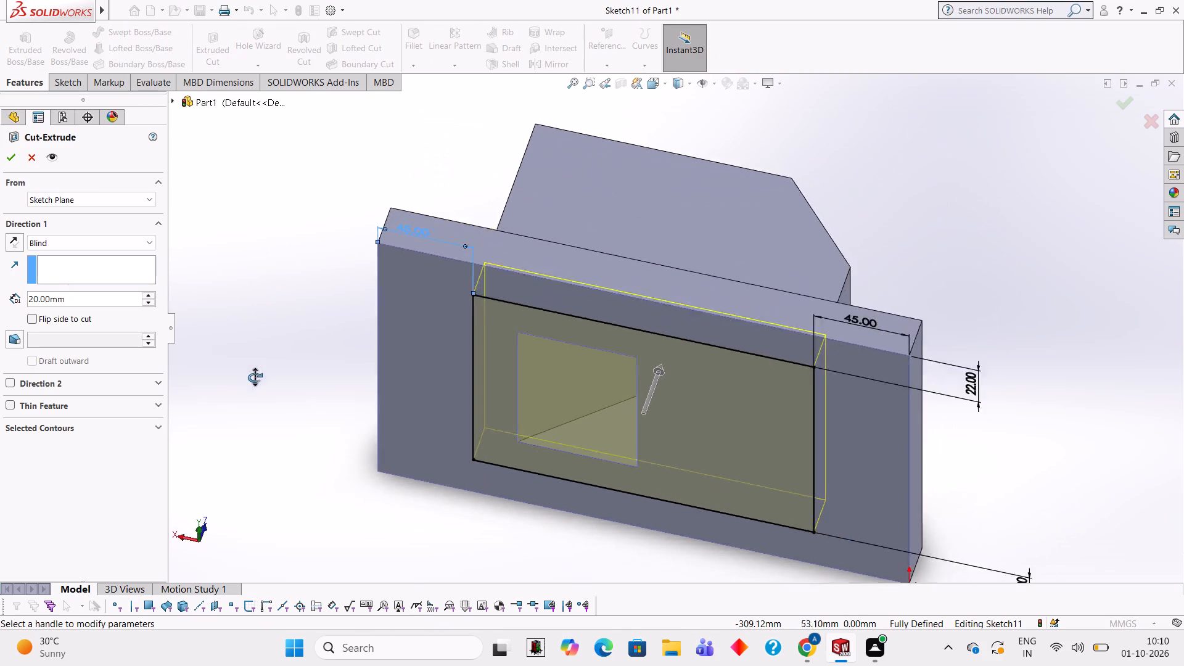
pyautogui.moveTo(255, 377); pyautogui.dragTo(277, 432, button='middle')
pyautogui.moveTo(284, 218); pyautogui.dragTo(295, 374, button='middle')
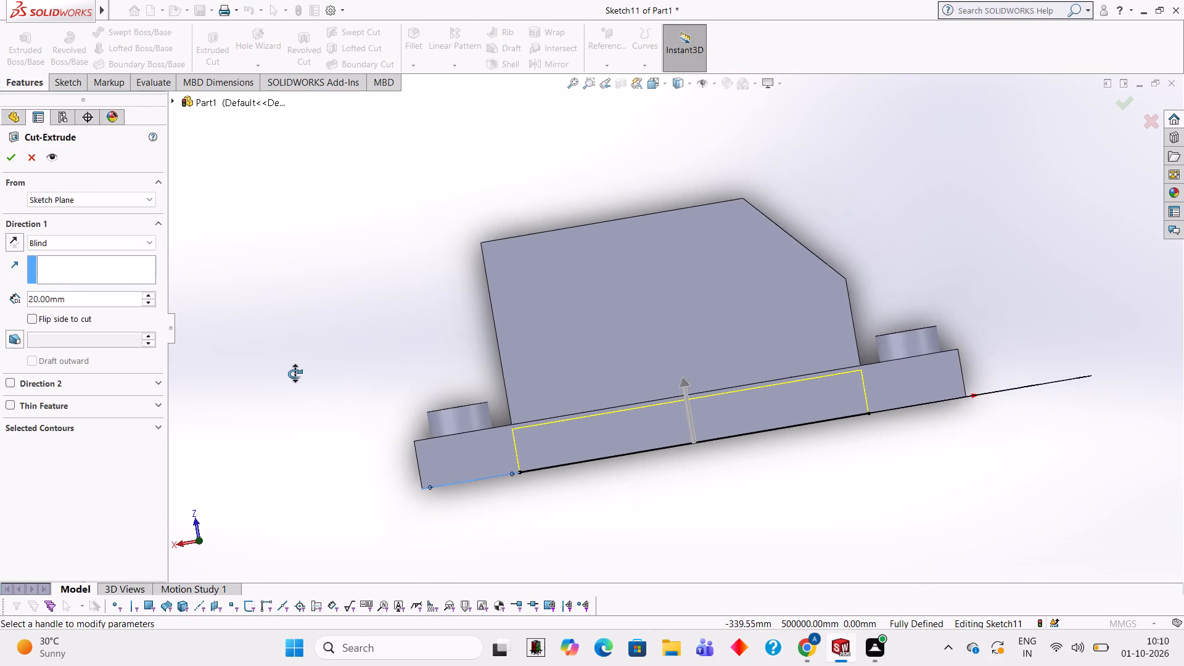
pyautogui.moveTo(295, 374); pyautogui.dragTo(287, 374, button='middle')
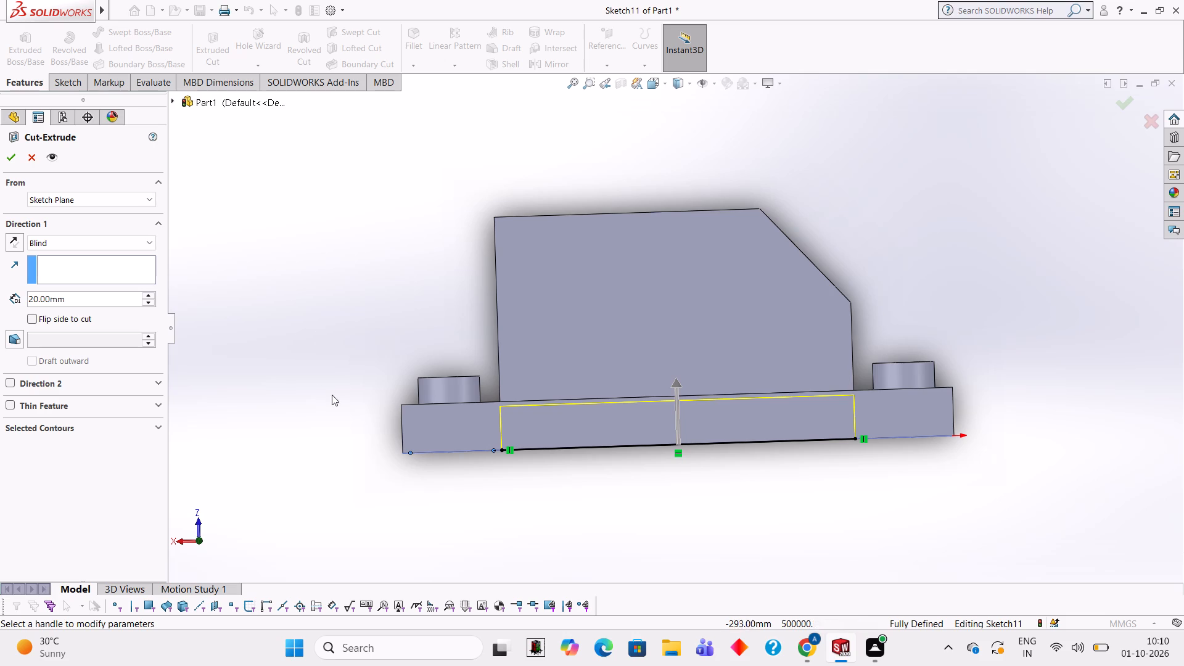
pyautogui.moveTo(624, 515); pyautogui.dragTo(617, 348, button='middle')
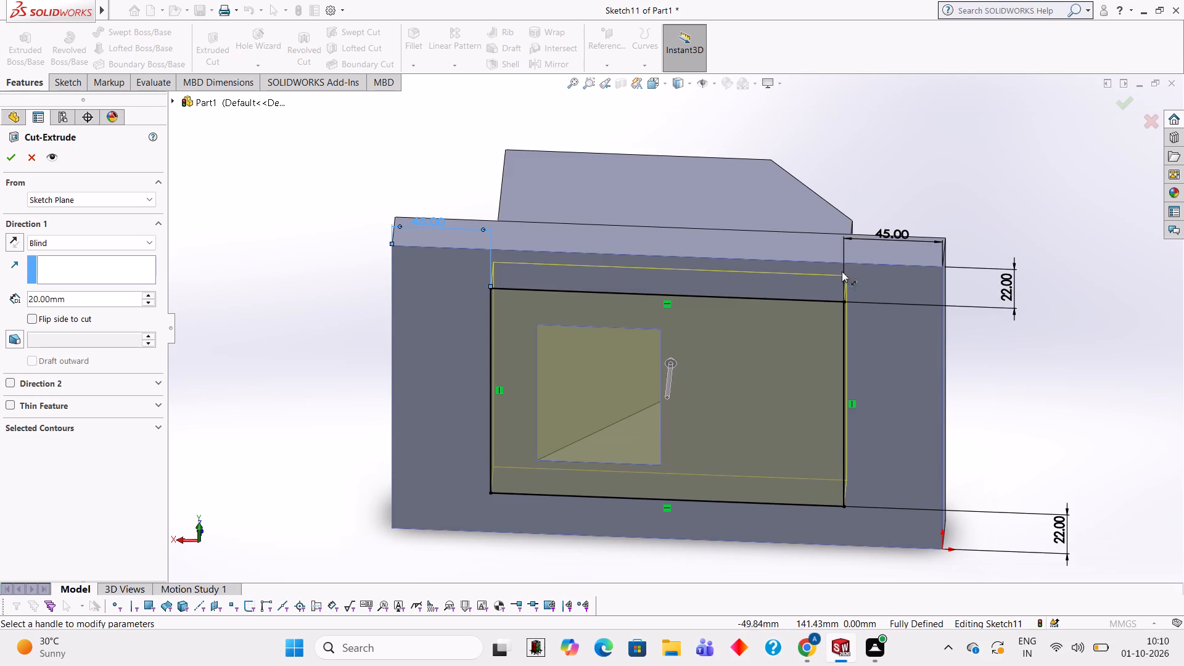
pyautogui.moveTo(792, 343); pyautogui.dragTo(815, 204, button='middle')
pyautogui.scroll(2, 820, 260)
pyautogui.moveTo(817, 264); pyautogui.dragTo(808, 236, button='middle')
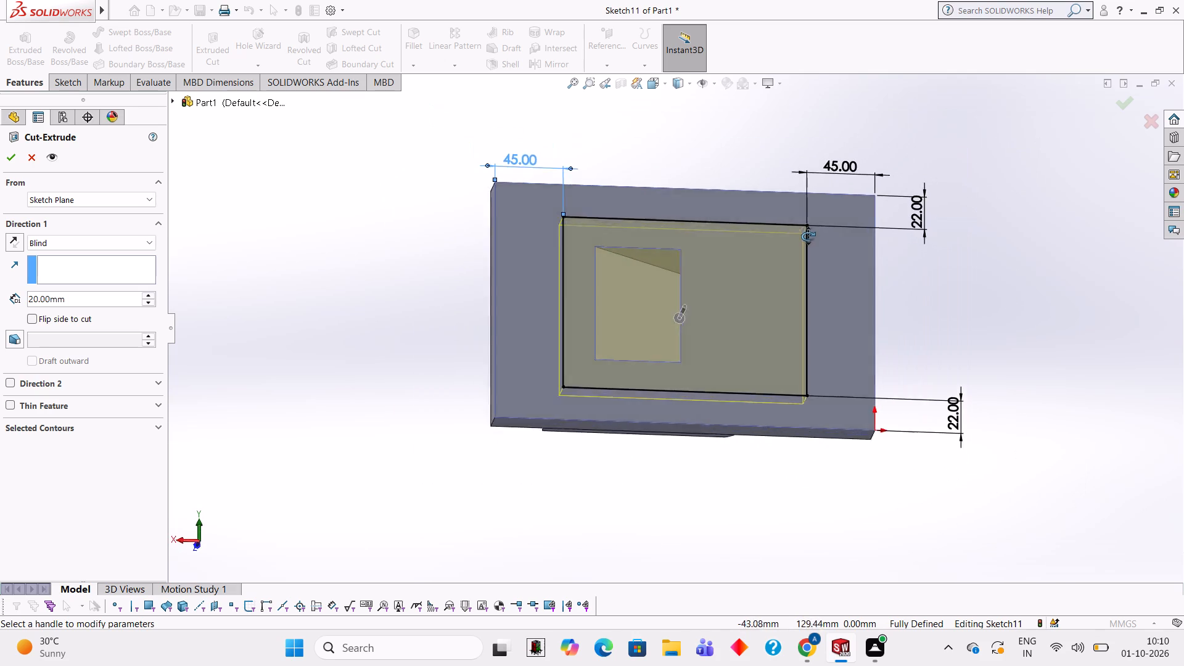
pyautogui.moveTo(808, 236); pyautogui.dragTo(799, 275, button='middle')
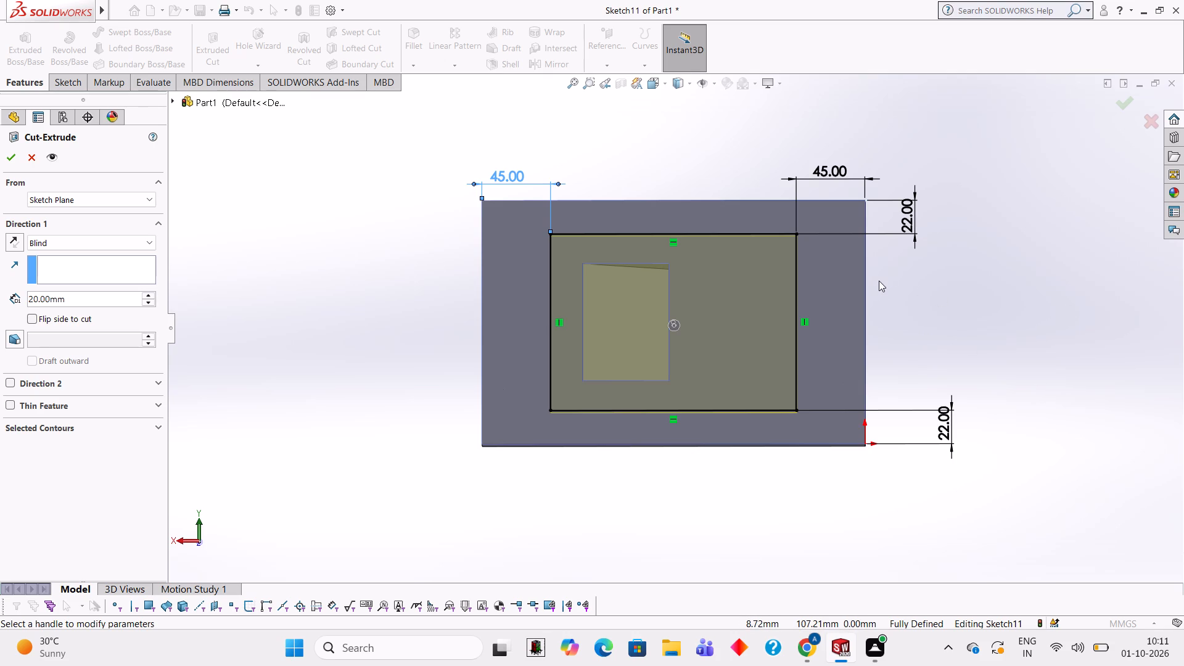
# Calculate 22 + 8 in Calculator, then return to SOLIDWORKS and leave the cut-extrude without applying it.
pyautogui.write('22')
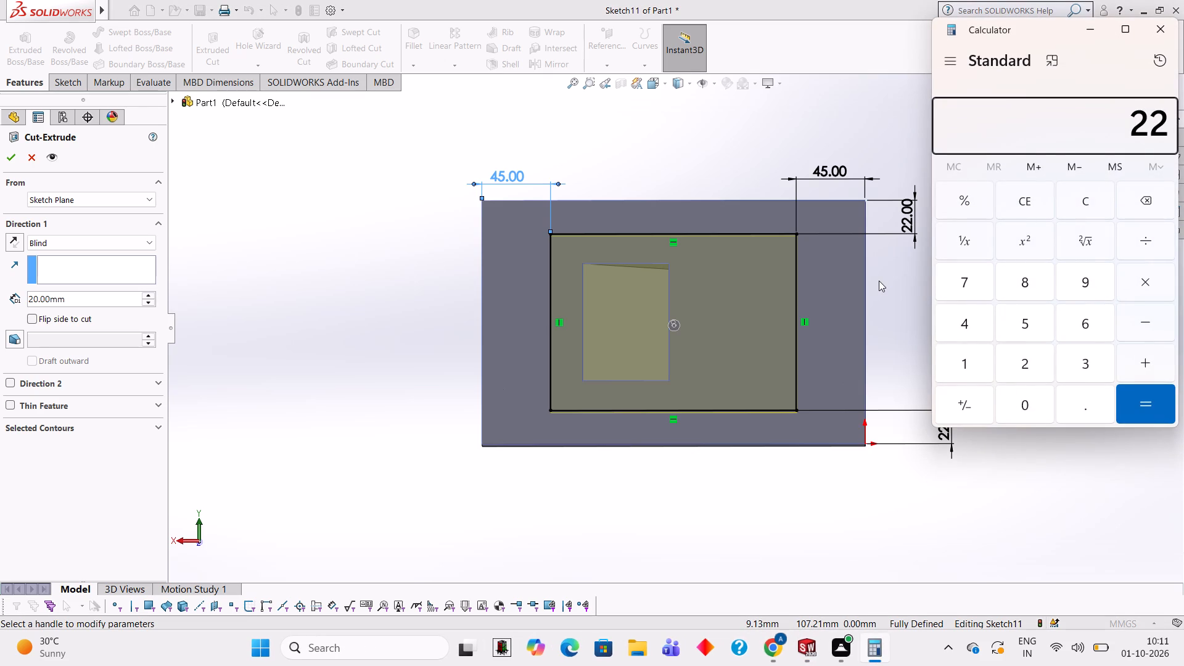
pyautogui.write('+8')
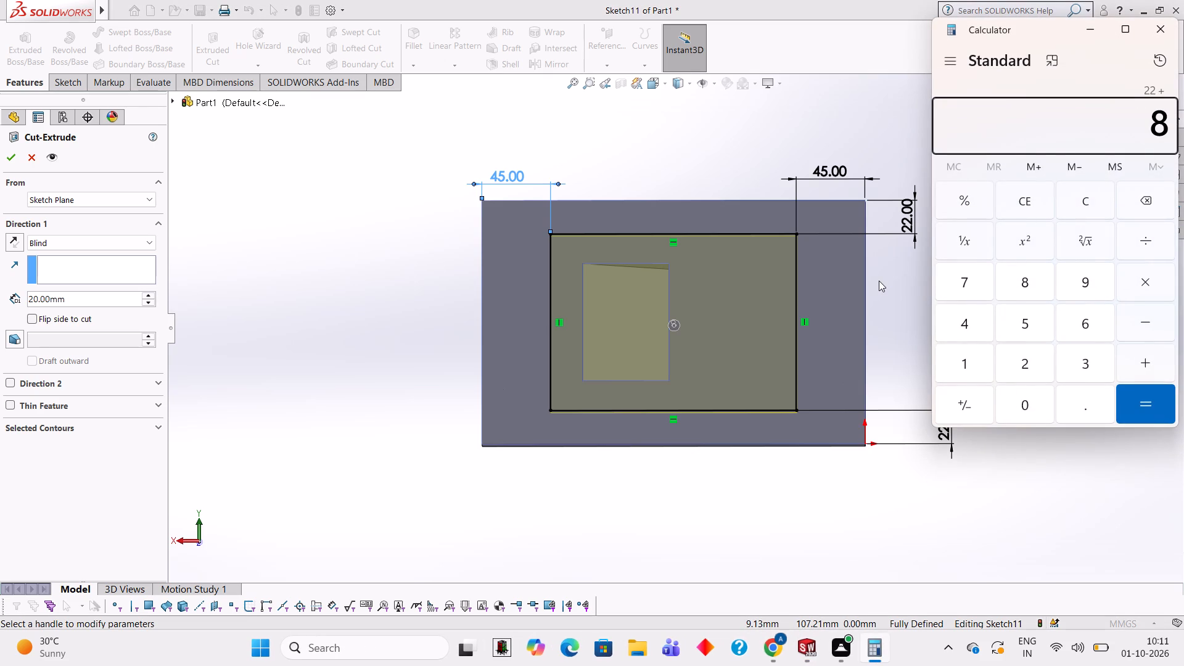
pyautogui.press('Return')
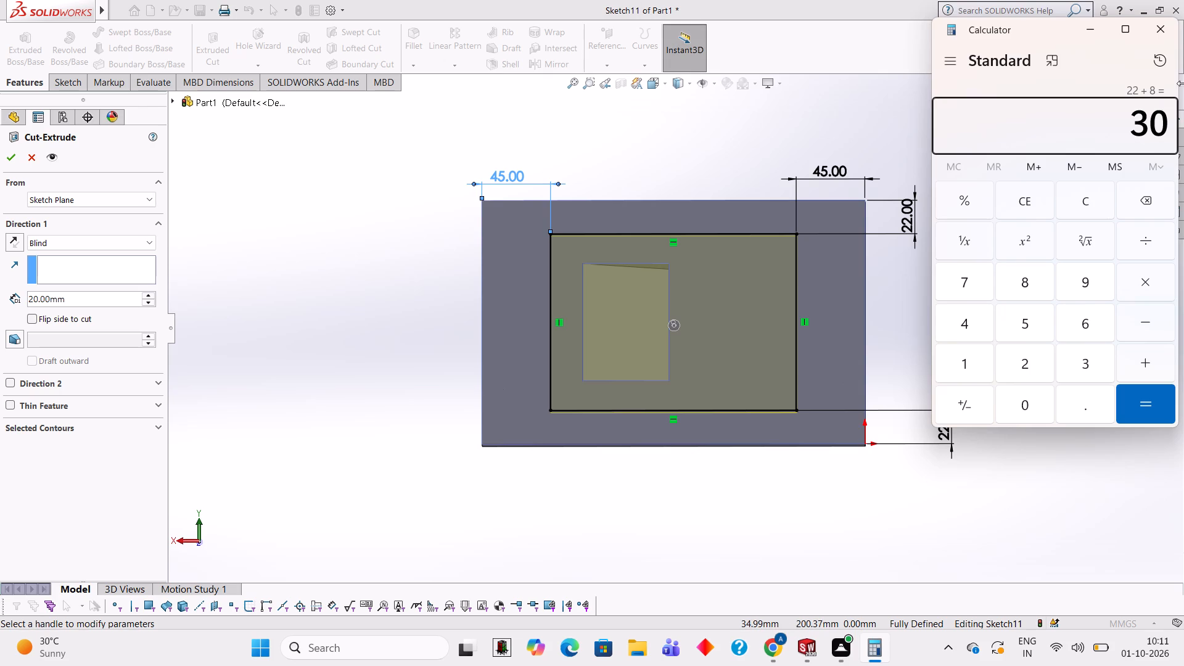
pyautogui.click(1154, 33)
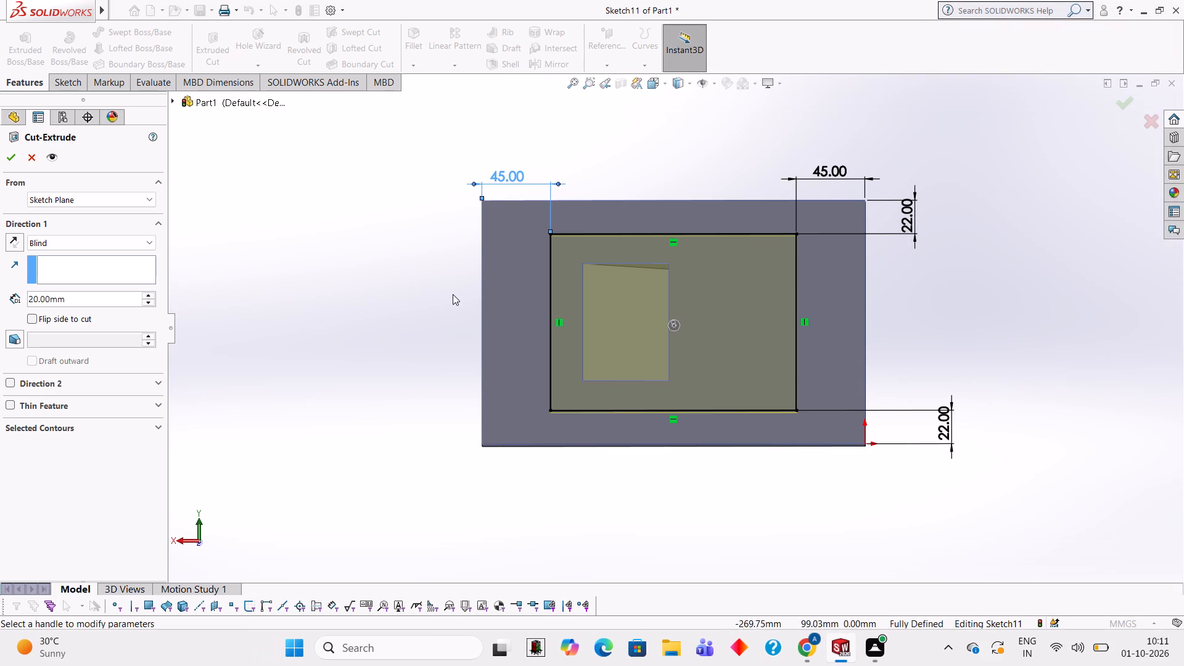
pyautogui.press('Escape')
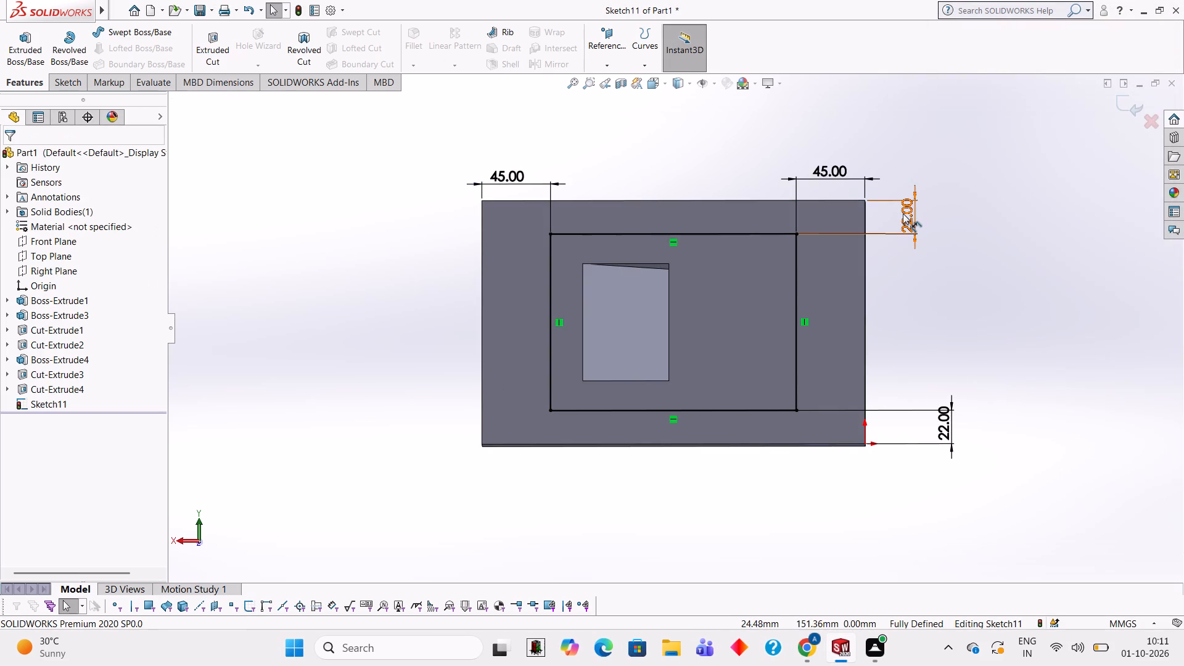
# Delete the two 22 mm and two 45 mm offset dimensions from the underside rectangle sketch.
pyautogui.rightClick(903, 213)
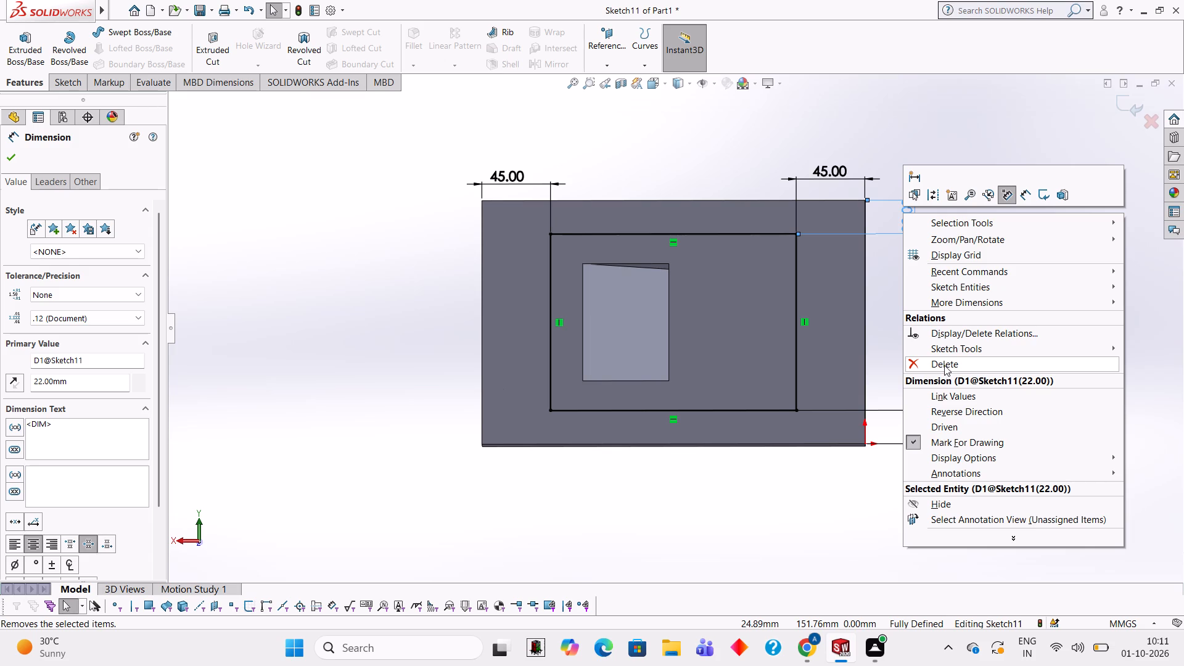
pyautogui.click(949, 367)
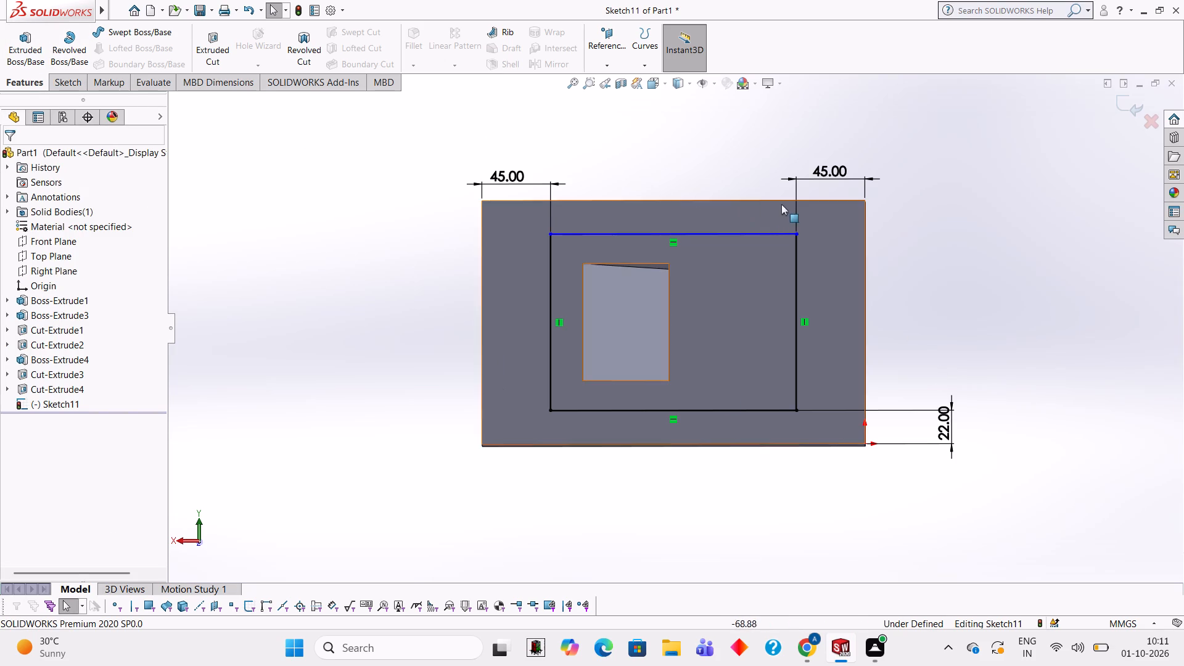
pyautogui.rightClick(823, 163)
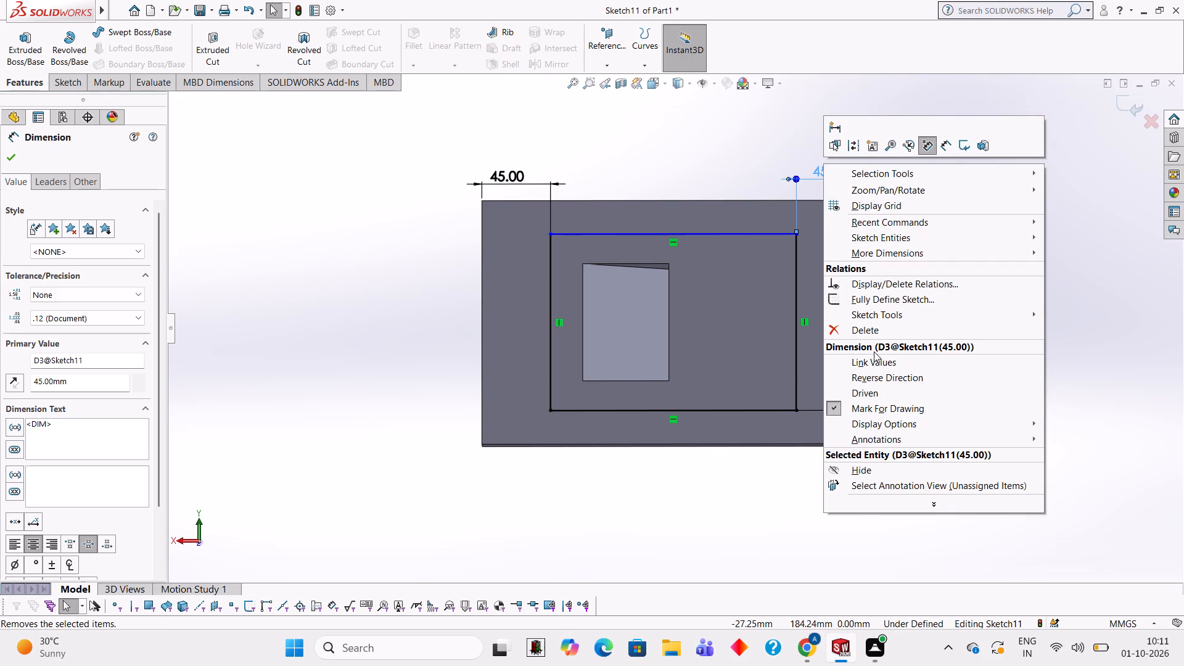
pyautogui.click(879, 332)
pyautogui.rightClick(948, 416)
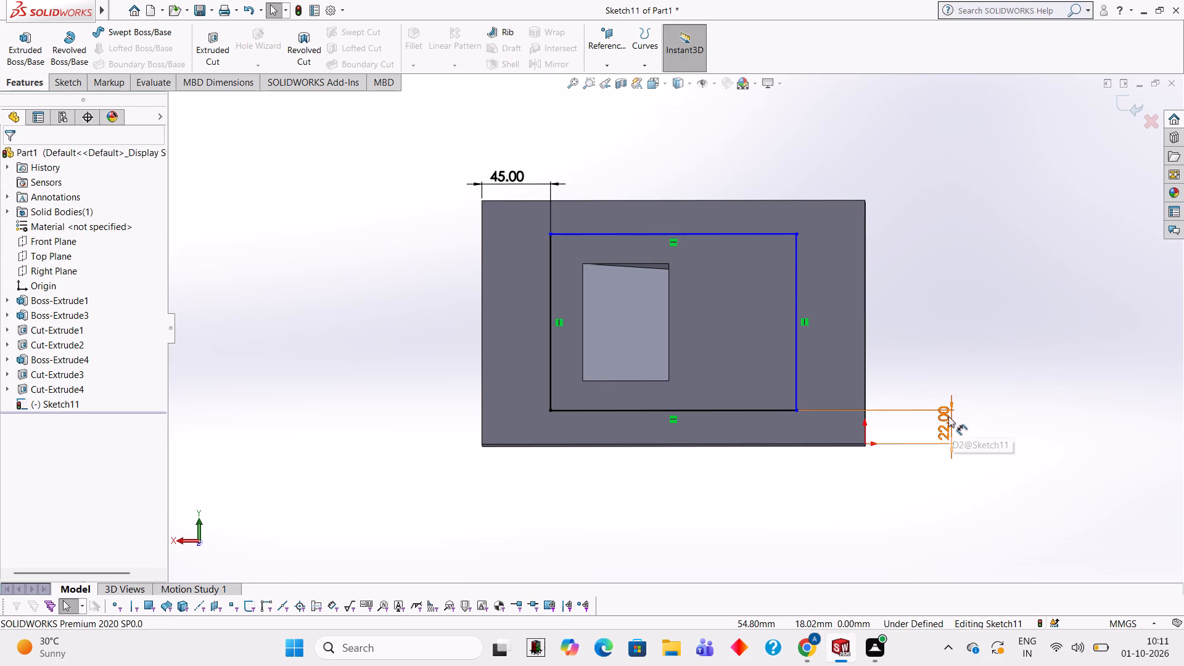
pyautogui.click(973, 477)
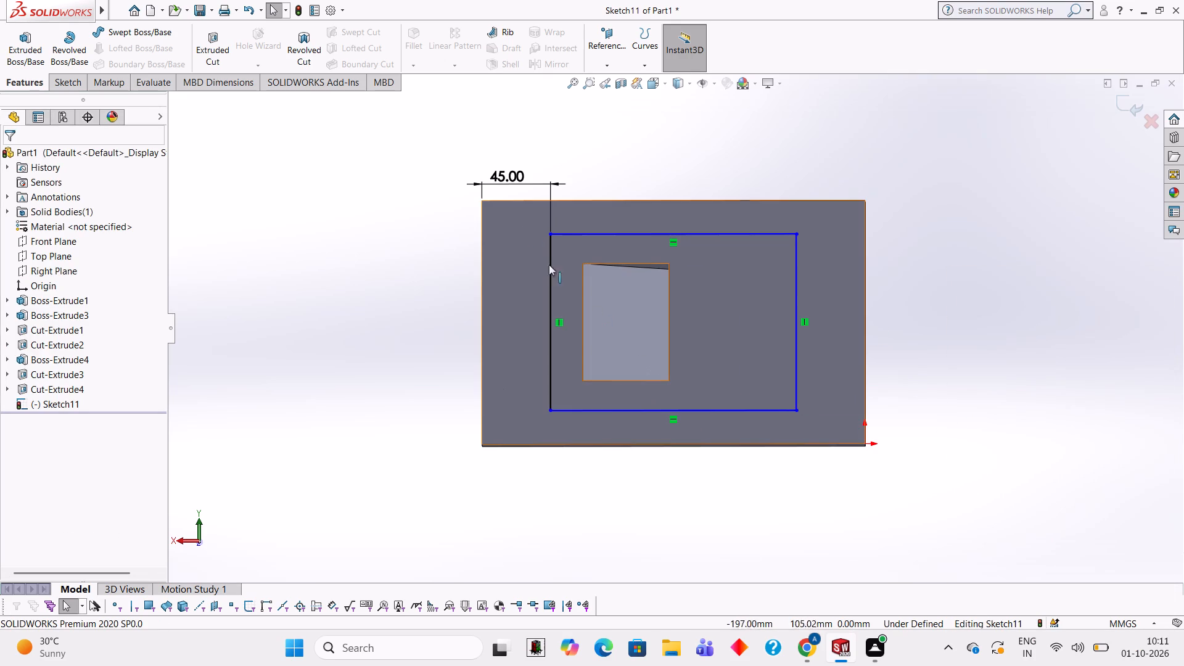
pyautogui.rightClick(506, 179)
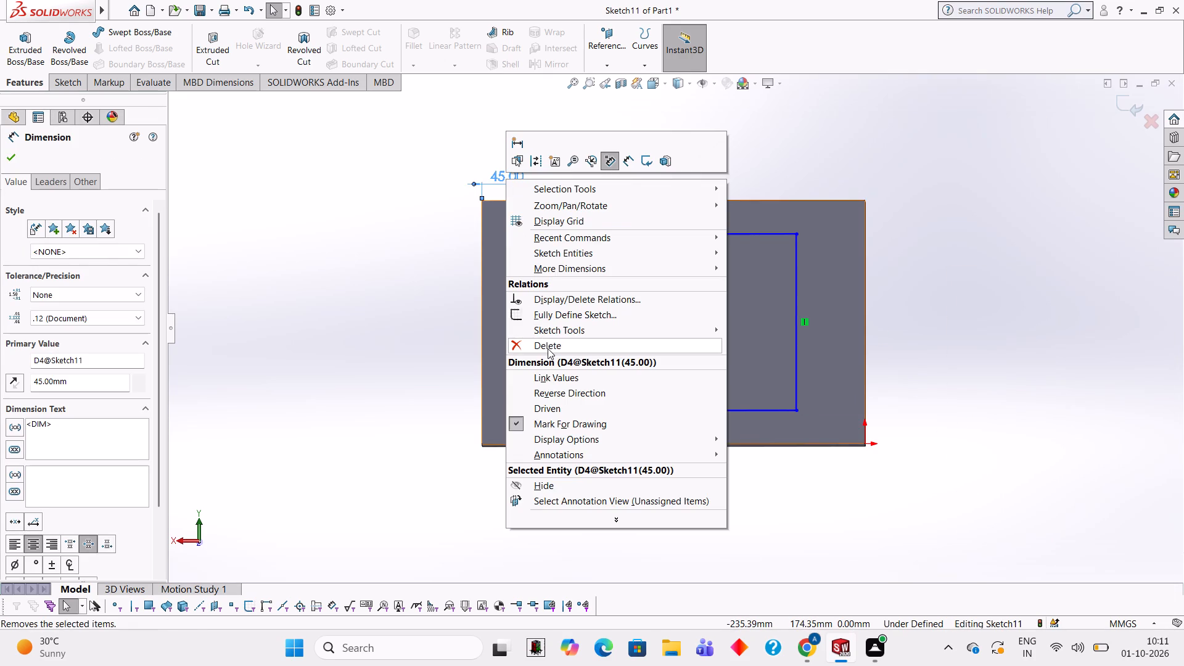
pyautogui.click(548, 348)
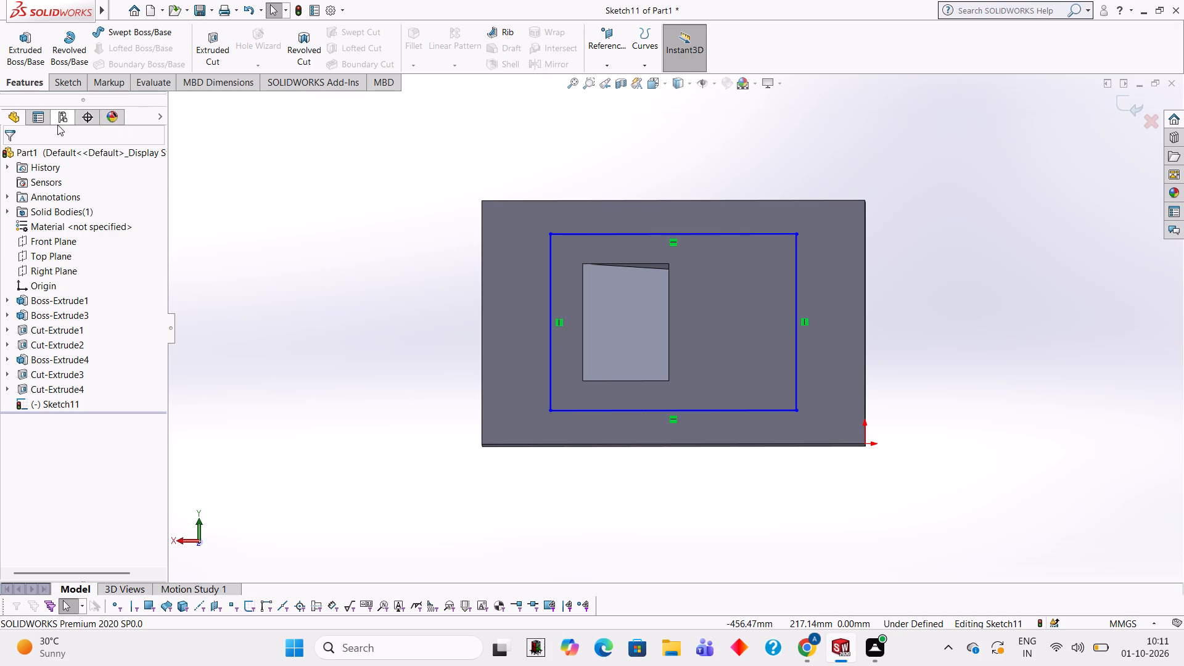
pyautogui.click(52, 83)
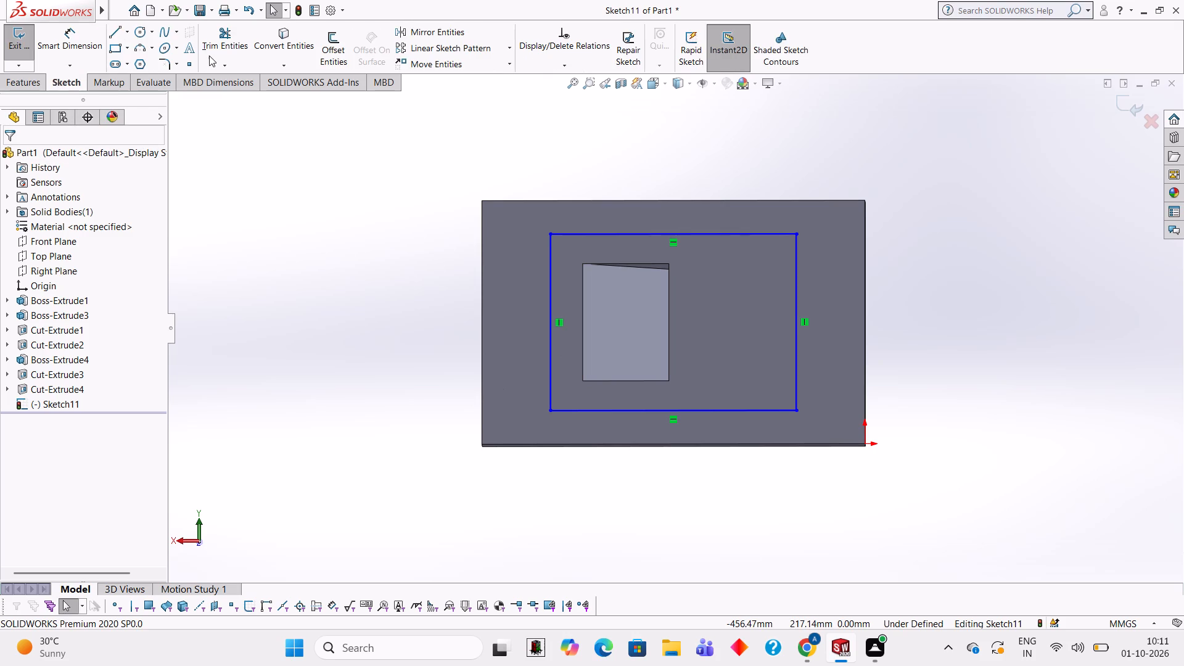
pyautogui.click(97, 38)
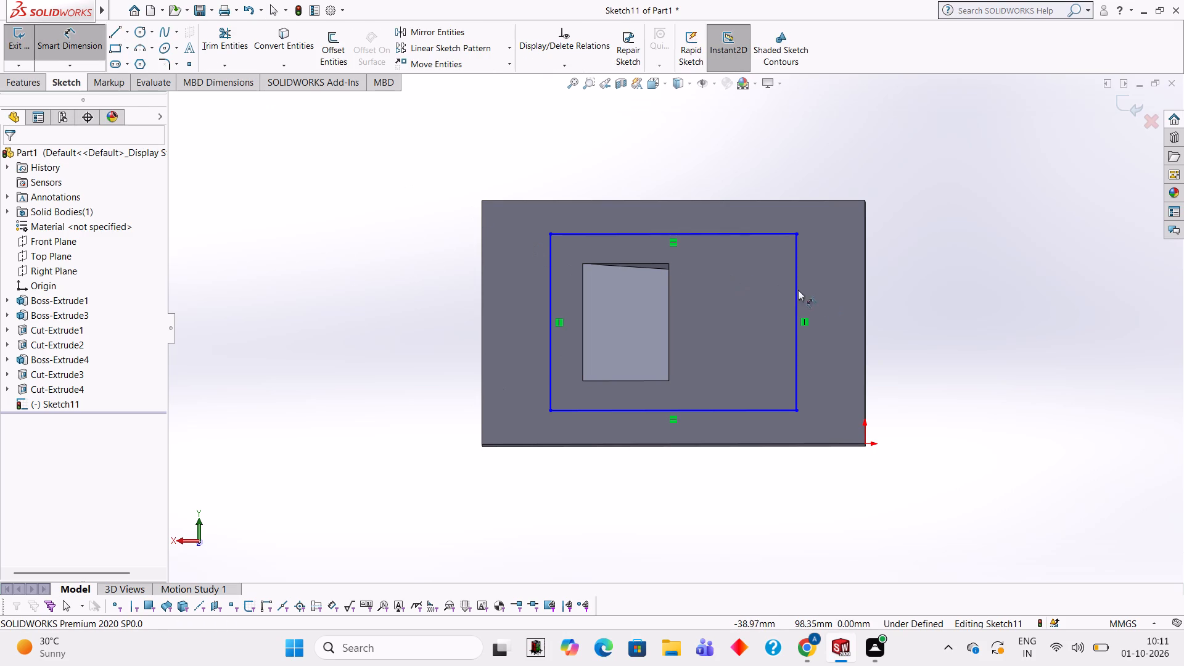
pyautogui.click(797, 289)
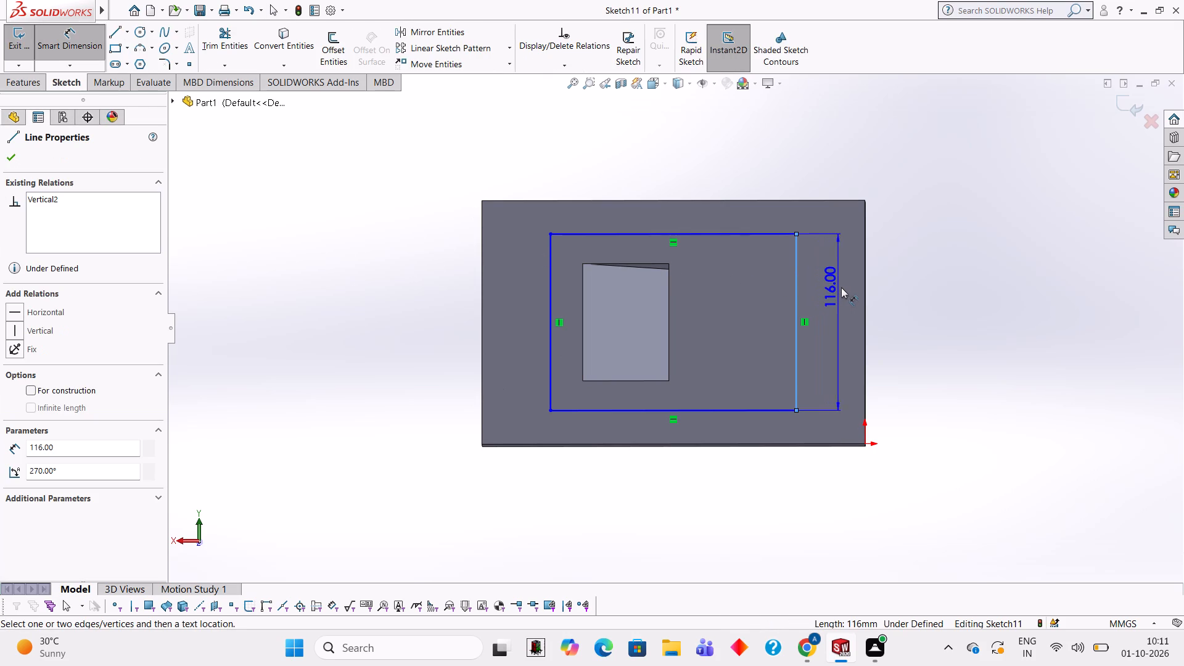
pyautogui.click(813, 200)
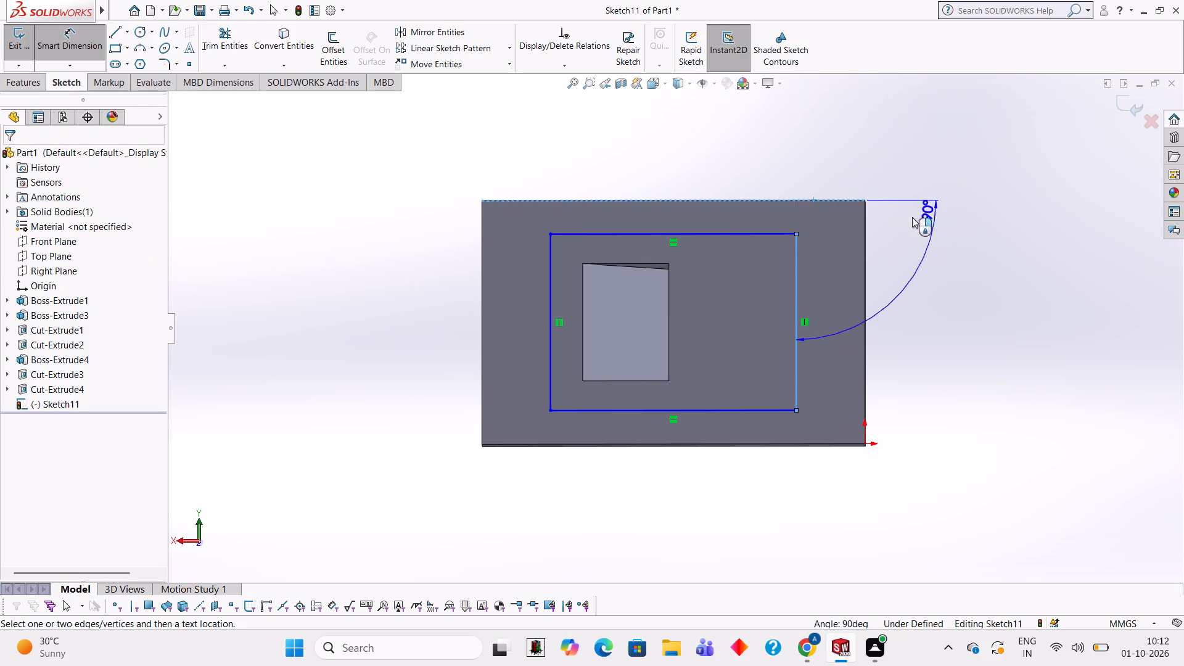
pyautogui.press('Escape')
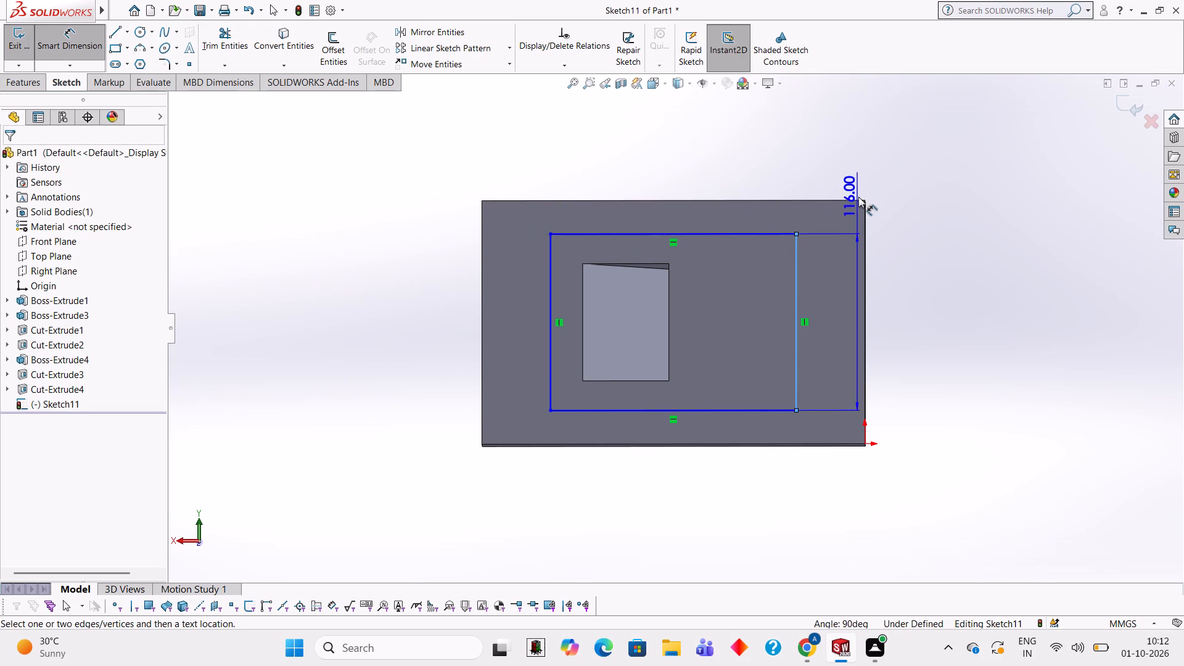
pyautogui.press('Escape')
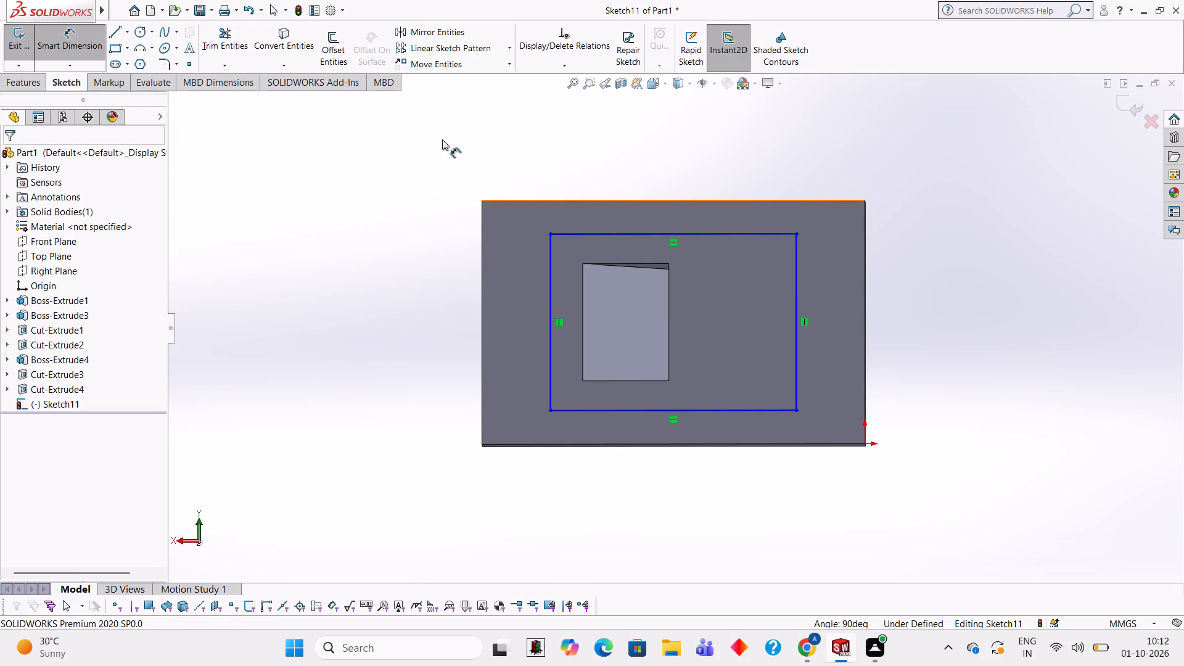
# Dimension the underside rectangle's upper and lower sides 30 mm from the plate's corresponding long edges.
pyautogui.click(759, 233)
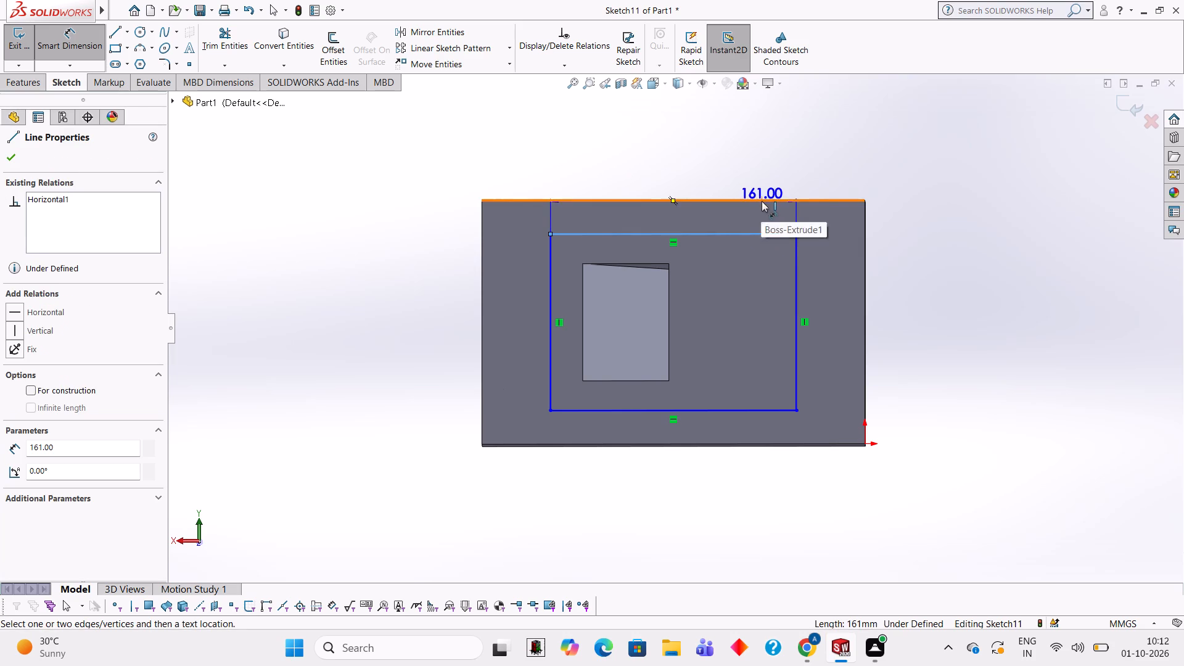
pyautogui.click(762, 201)
pyautogui.click(932, 197)
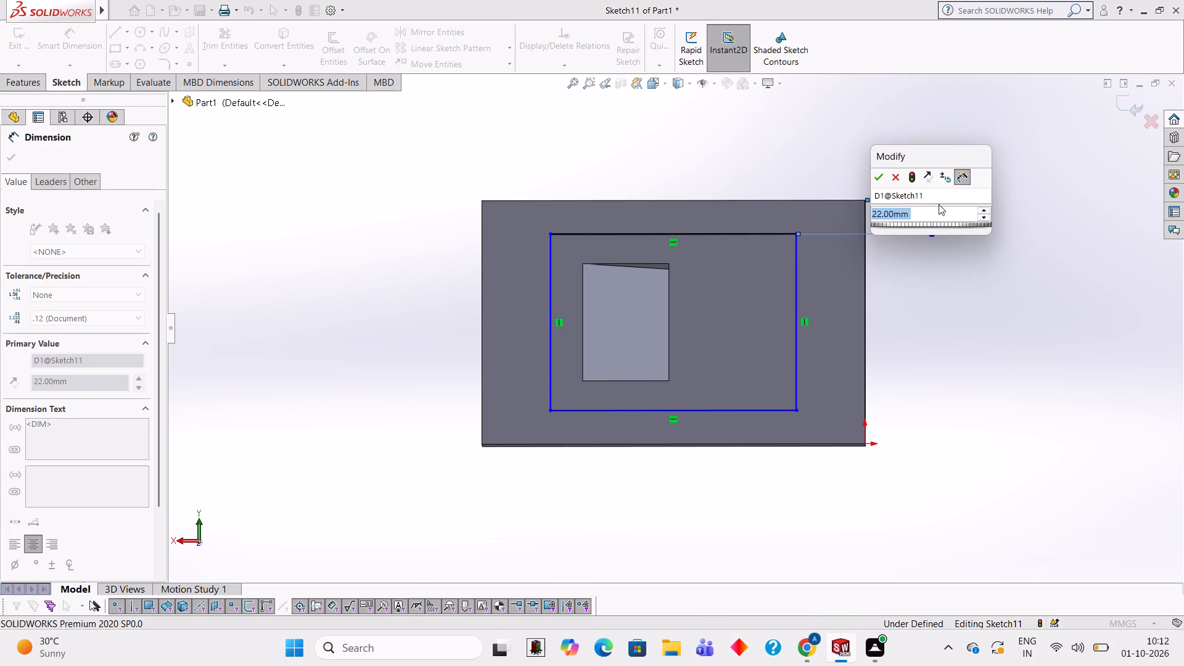
pyautogui.write('30')
pyautogui.press('Return')
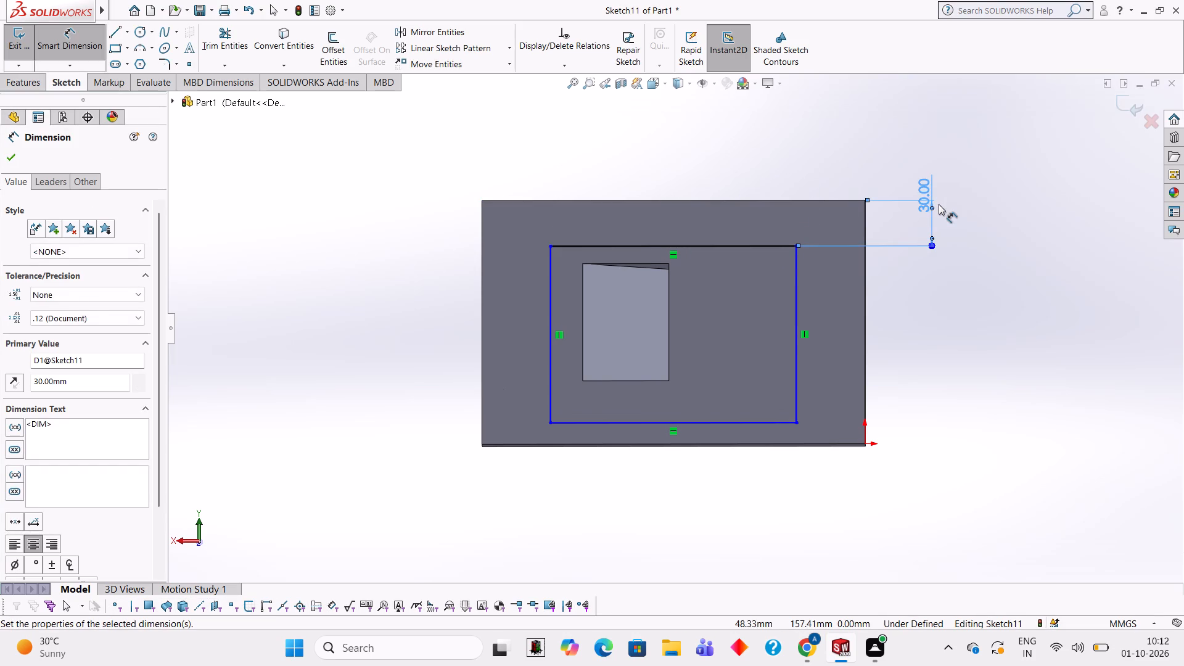
pyautogui.click(757, 423)
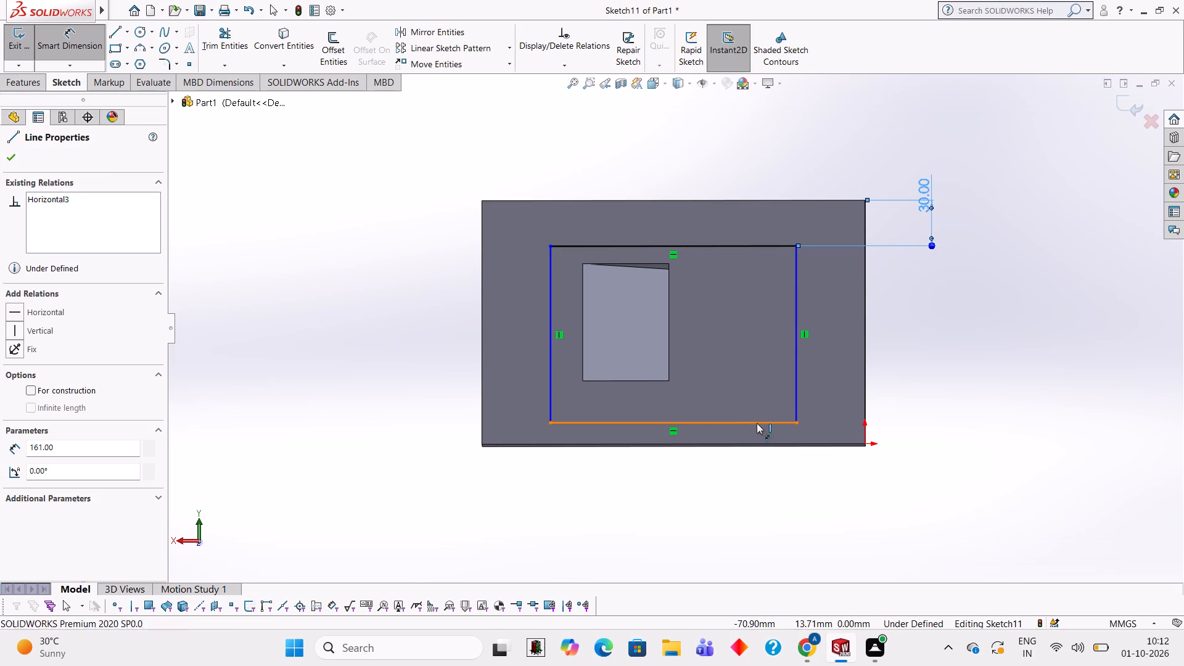
pyautogui.click(758, 443)
pyautogui.click(967, 438)
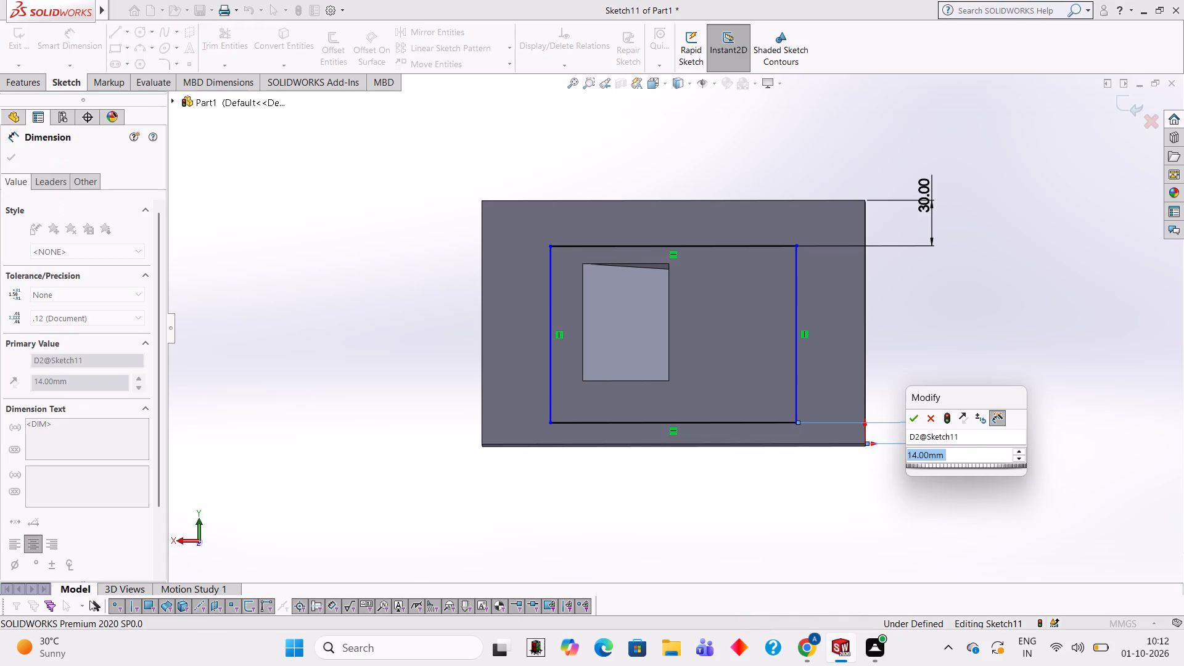
pyautogui.write('30')
pyautogui.press('Return')
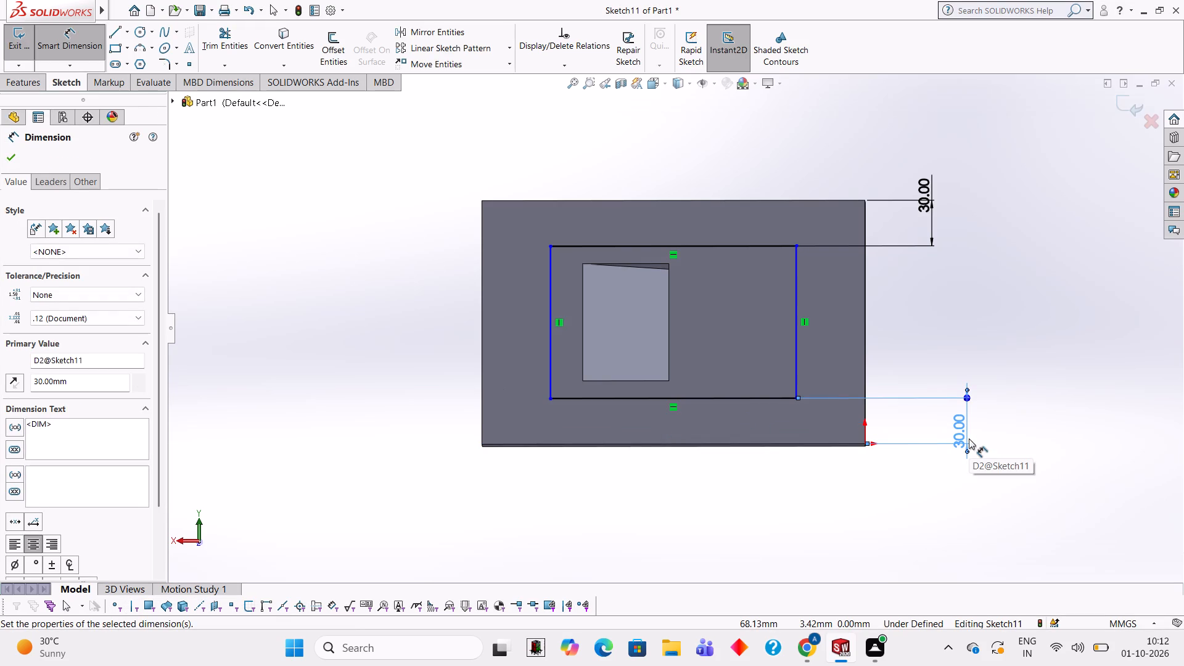
# Calculate 45 + 8 in Calculator, then return to SOLIDWORKS.
pyautogui.write('45+8')
pyautogui.press('Return')
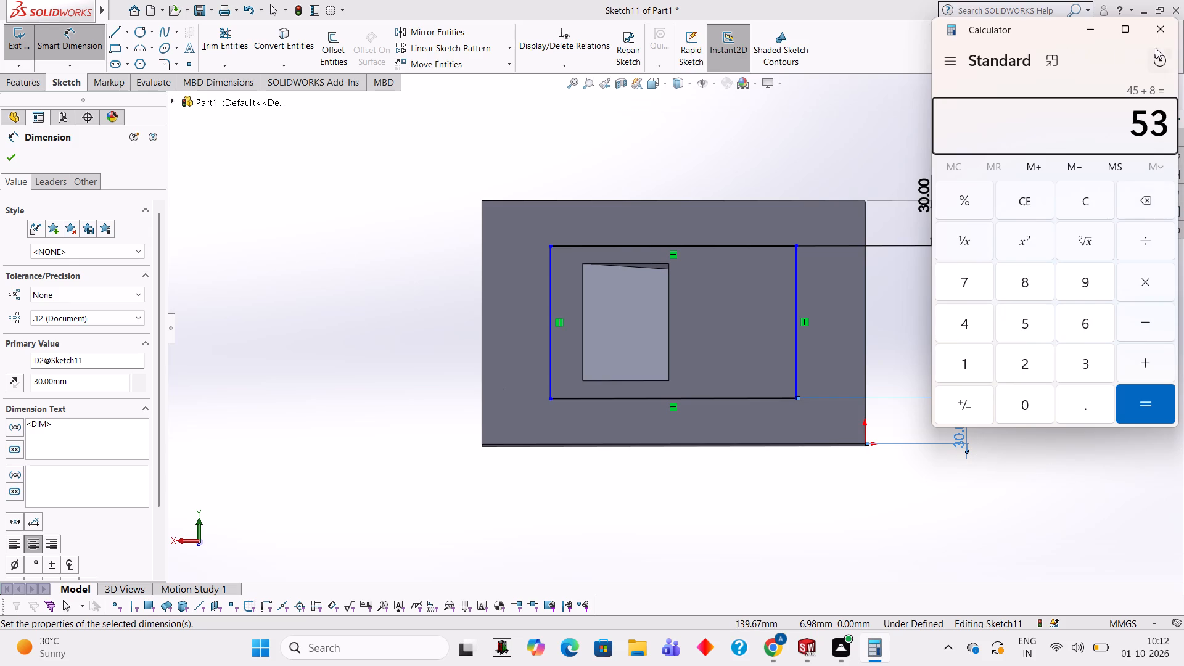
pyautogui.click(1161, 38)
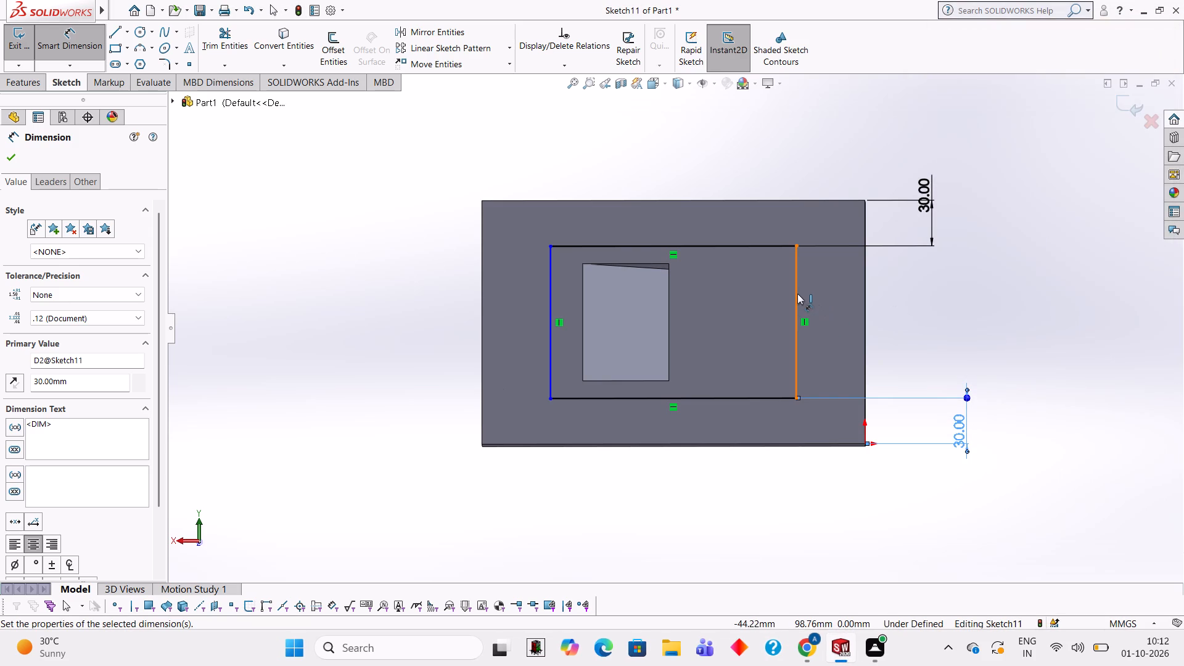
# Dimension the underside rectangle's two vertical sides 53 mm from the plate's nearest short edges.
pyautogui.click(797, 294)
pyautogui.click(865, 311)
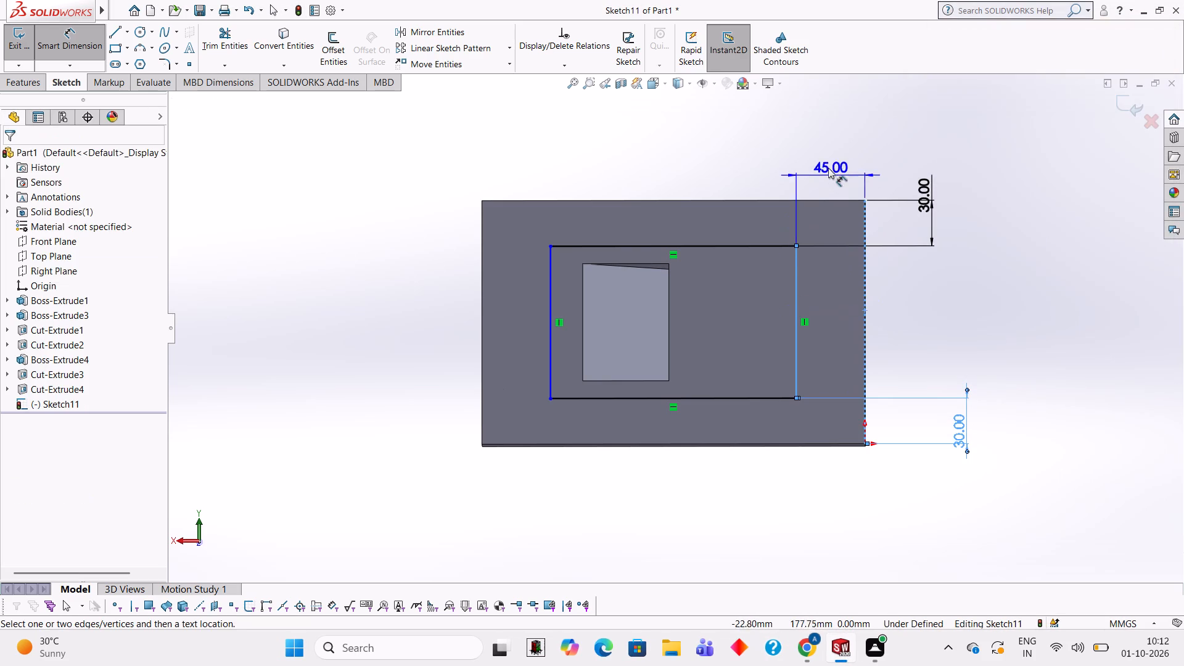
pyautogui.click(816, 147)
pyautogui.press('5')
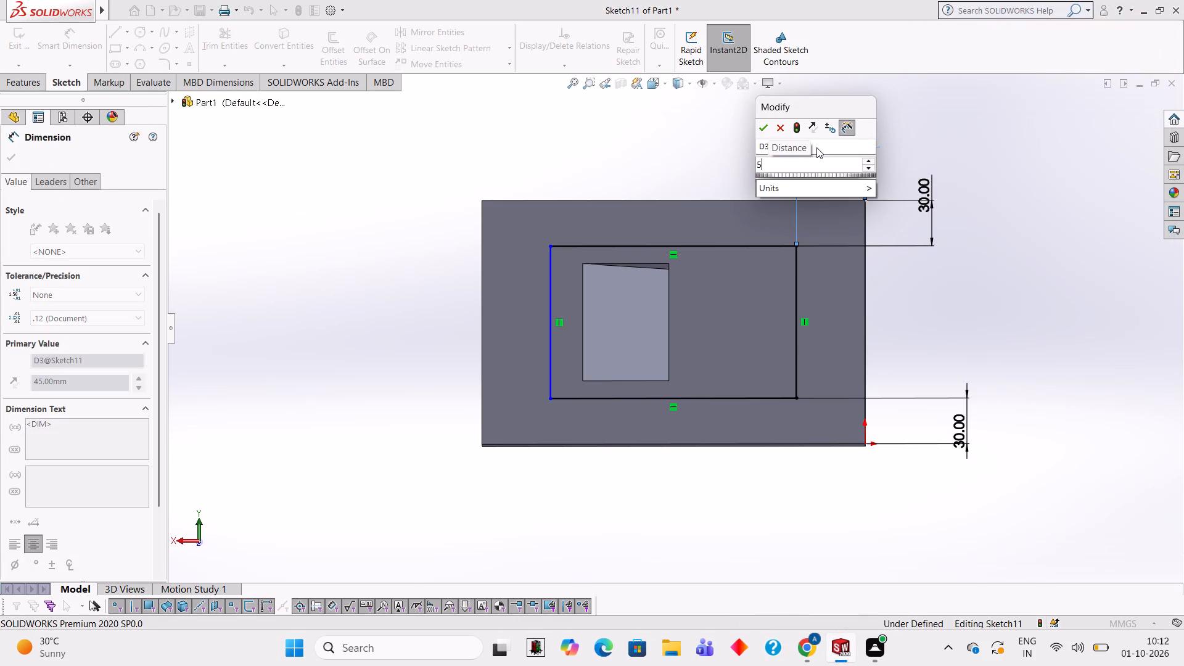
pyautogui.press('3')
pyautogui.press('Return')
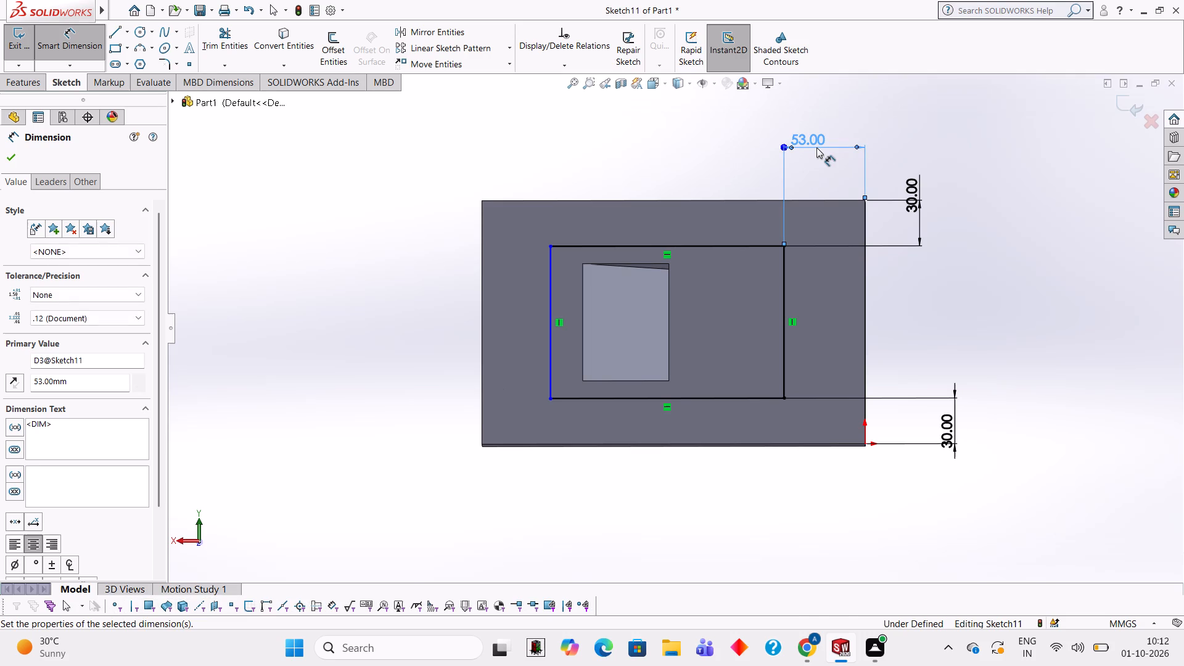
pyautogui.click(549, 308)
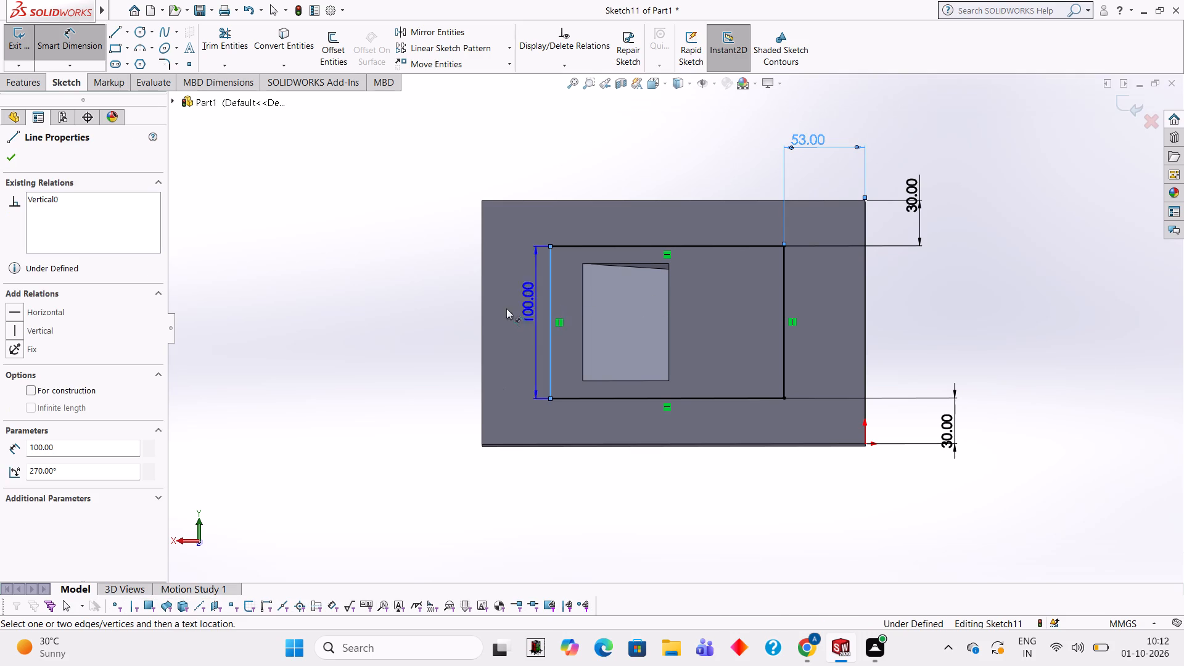
pyautogui.click(483, 308)
pyautogui.click(543, 136)
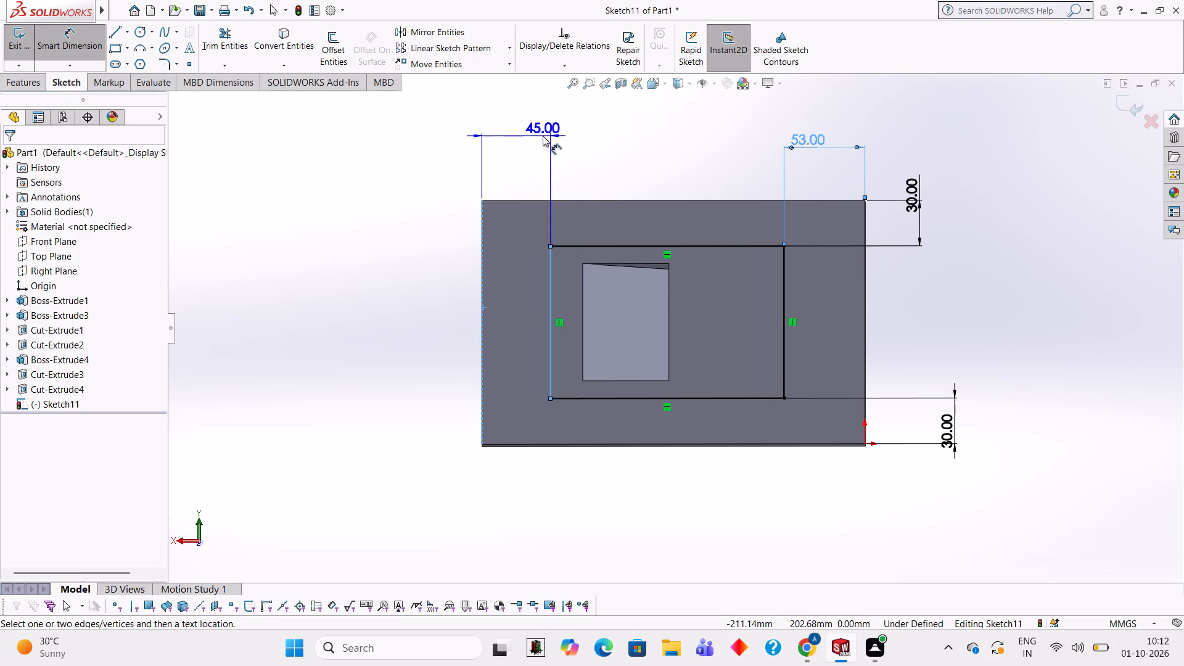
pyautogui.write('53')
pyautogui.press('Return')
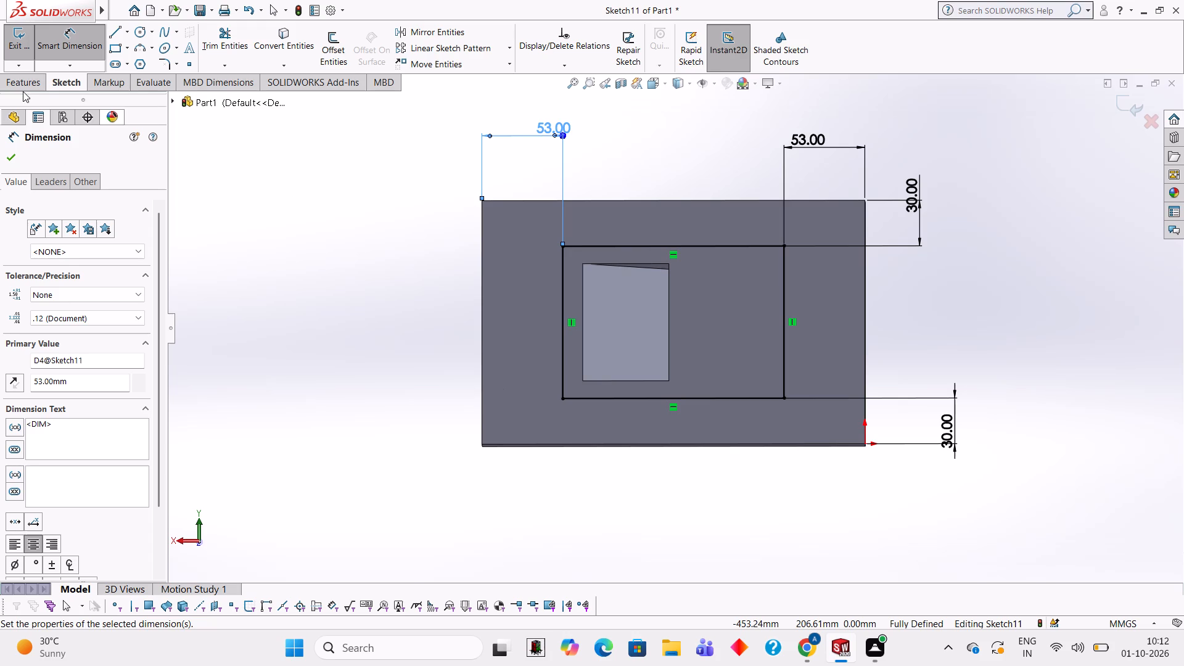
pyautogui.click(9, 163)
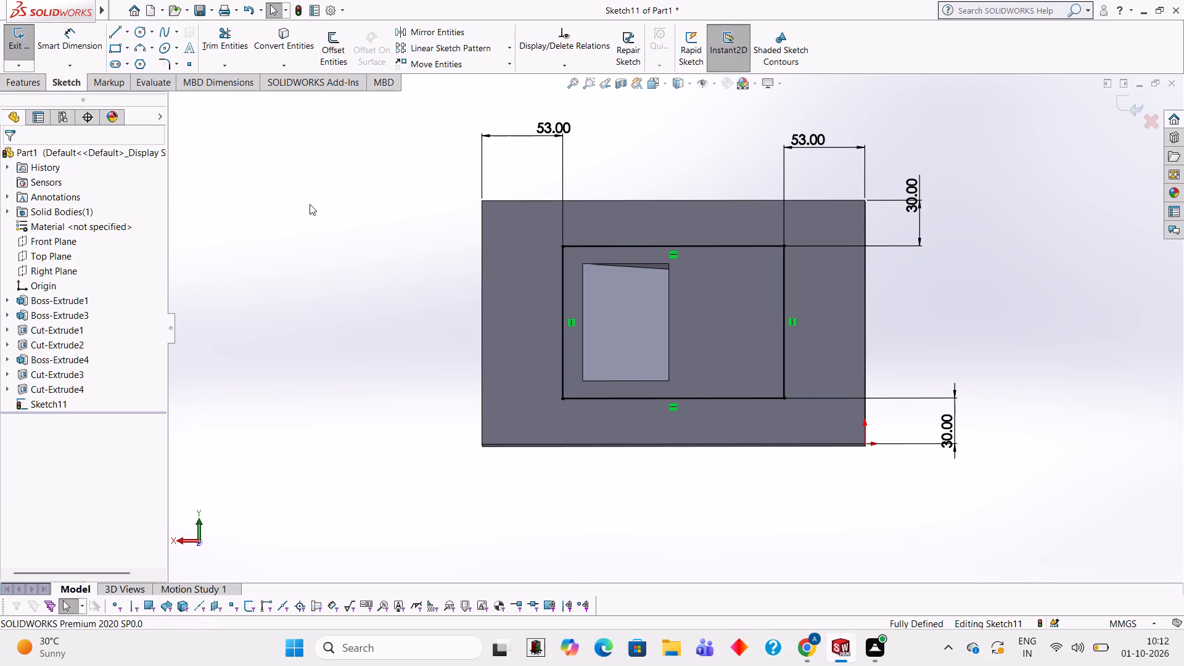
# Cut-extrude the underside rectangle as a blind pocket 60 mm deep through the plate and into the corner-cut block.
pyautogui.moveTo(313, 202); pyautogui.dragTo(302, 387, button='middle')
pyautogui.moveTo(355, 229); pyautogui.dragTo(362, 330, button='middle')
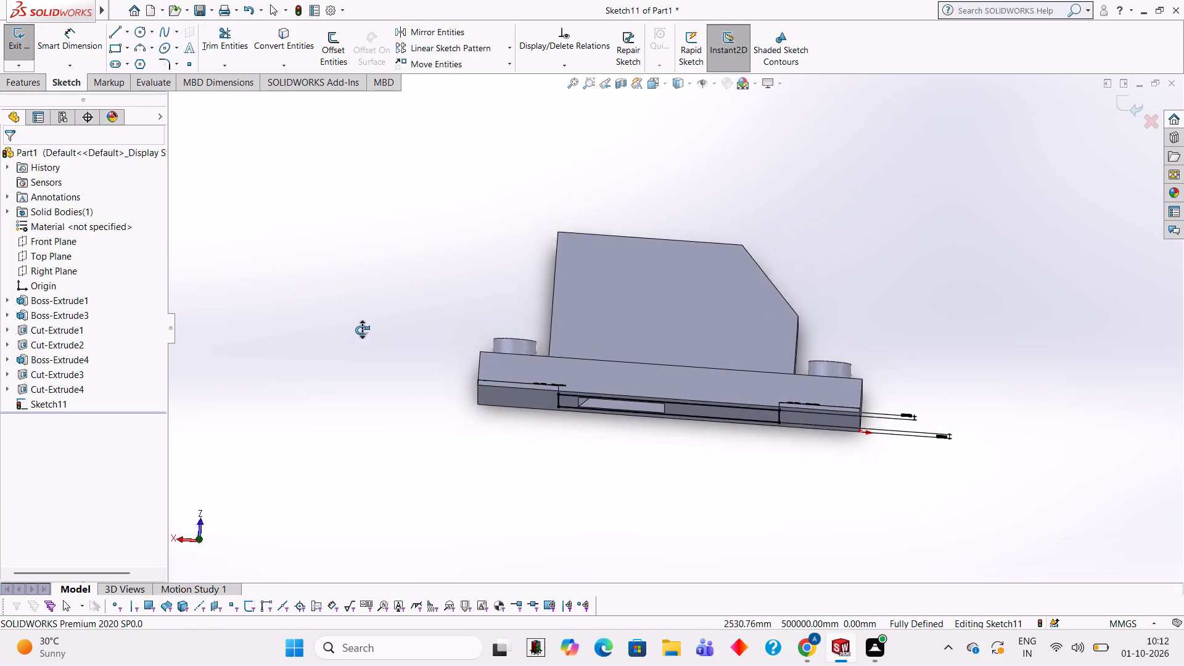
pyautogui.moveTo(362, 330); pyautogui.dragTo(366, 331, button='middle')
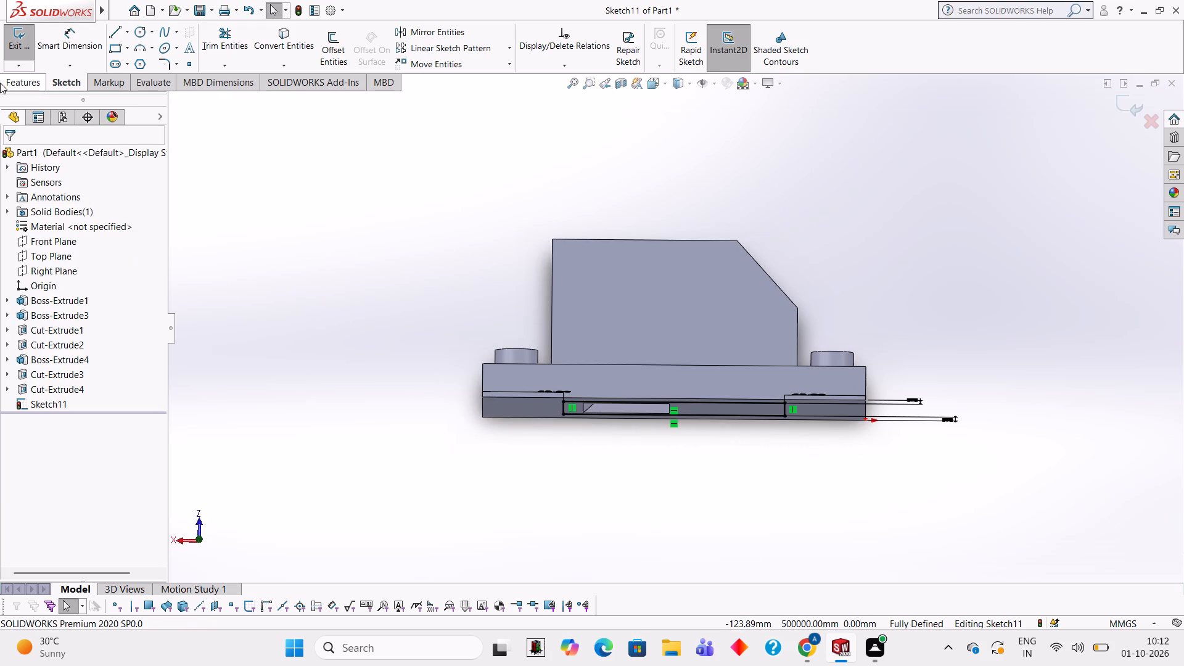
pyautogui.click(31, 83)
pyautogui.click(222, 57)
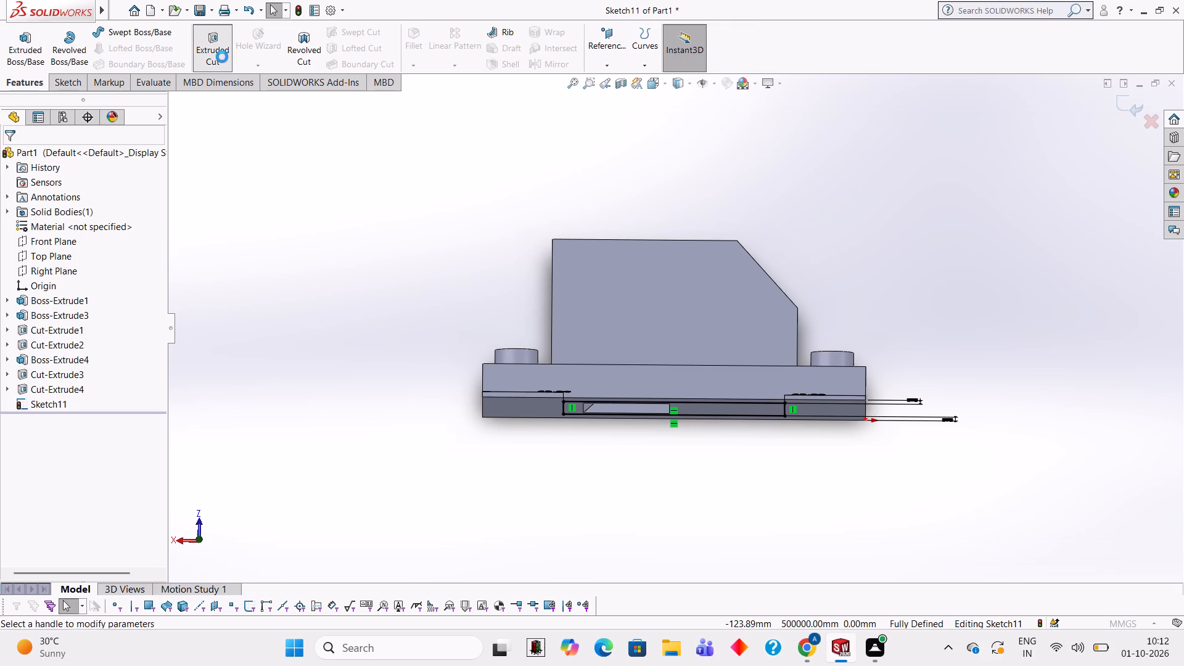
pyautogui.moveTo(313, 224); pyautogui.dragTo(319, 295, button='middle')
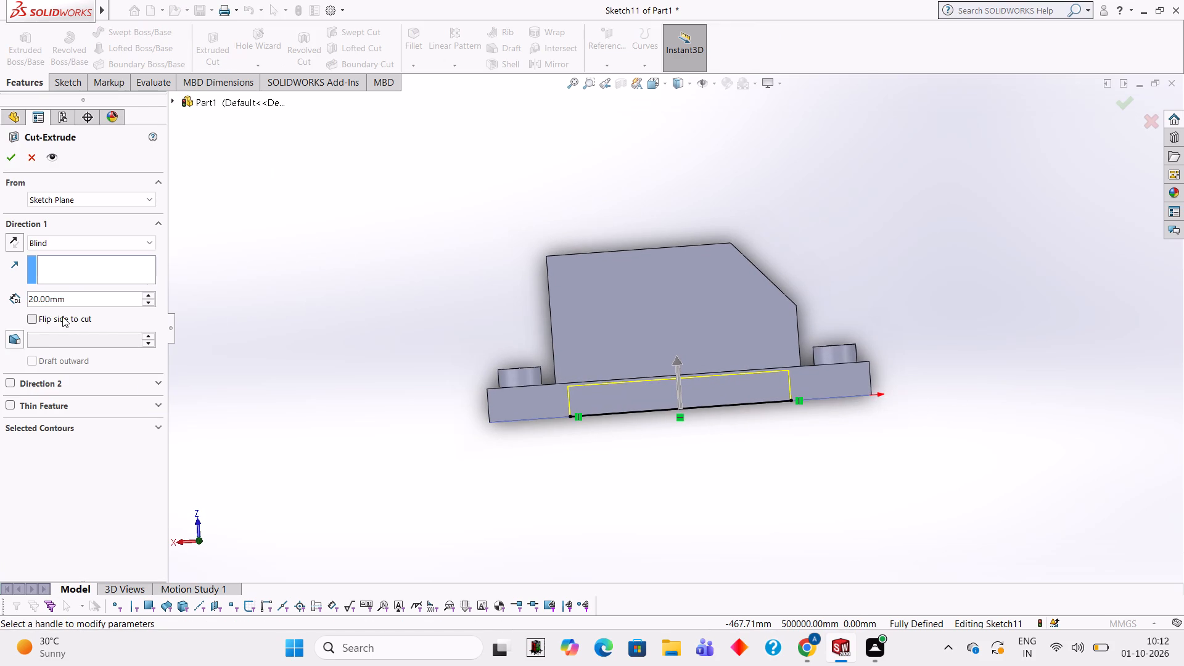
pyautogui.click(88, 302)
pyautogui.press('BackSpace')
pyautogui.press('BackSpace')
pyautogui.press('BackSpace')
pyautogui.press('BackSpace')
pyautogui.press('BackSpace')
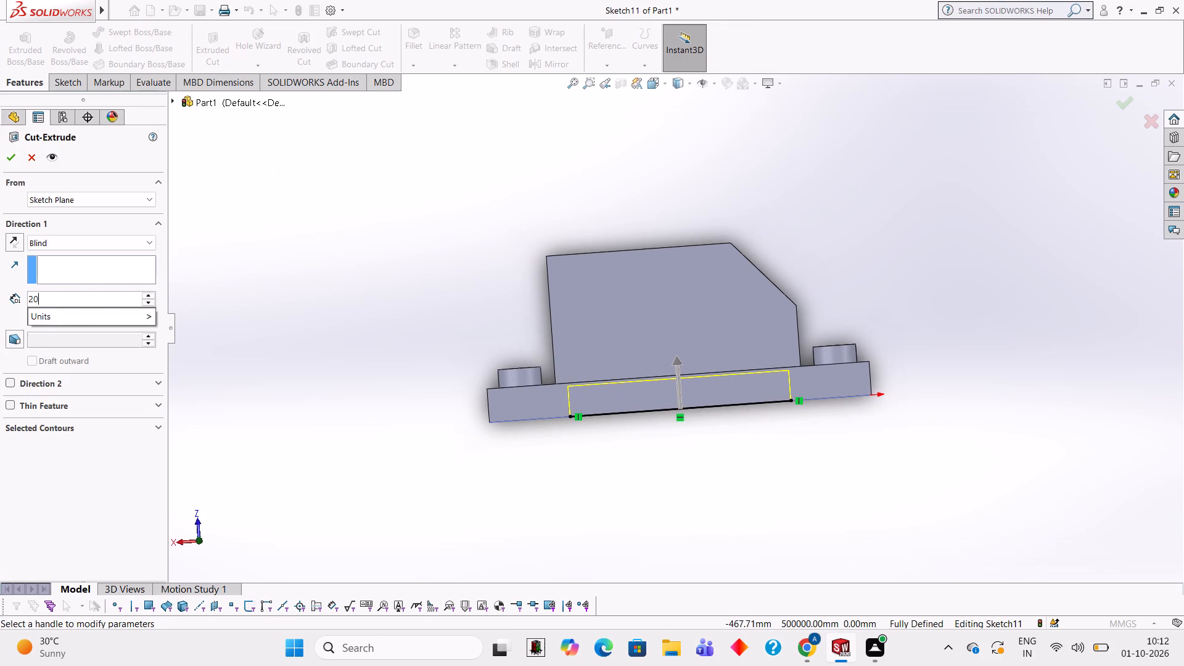
pyautogui.press('BackSpace')
pyautogui.press('BackSpace')
pyautogui.write('70')
pyautogui.press('Return')
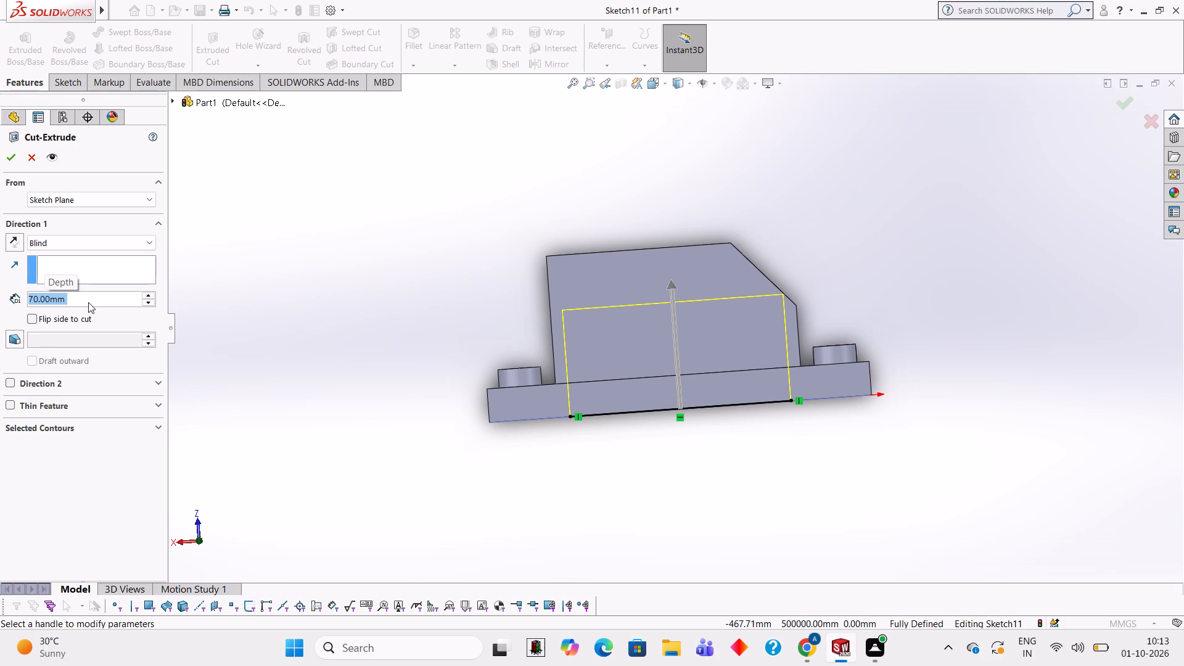
pyautogui.write('60')
pyautogui.press('Return')
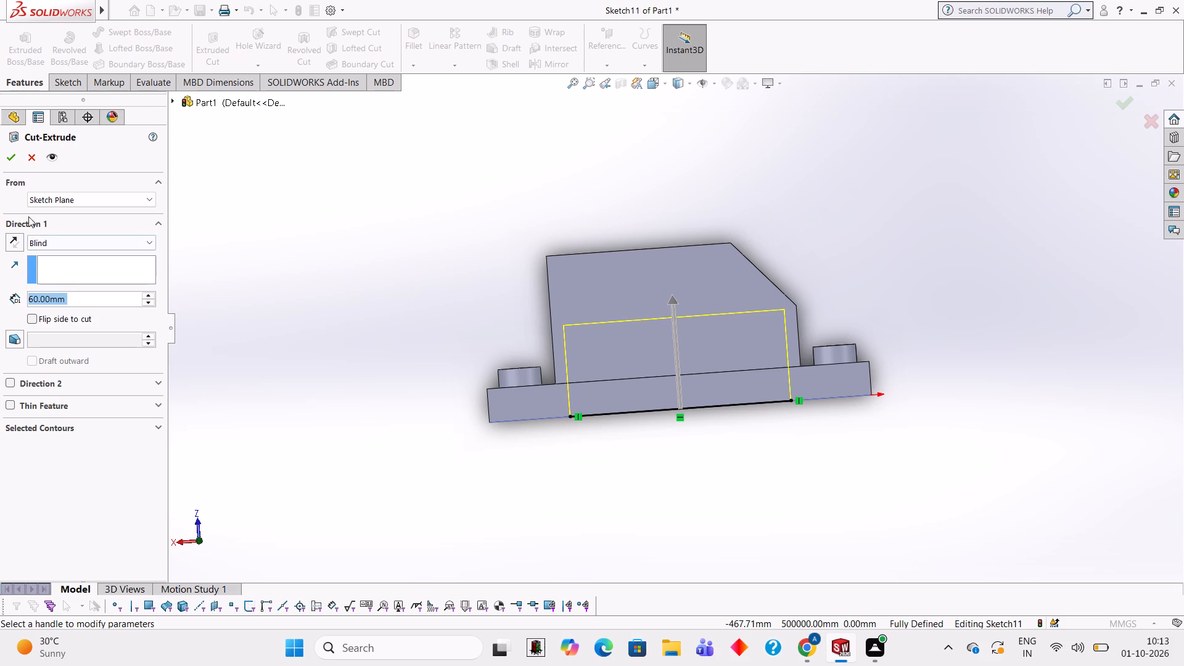
pyautogui.click(10, 157)
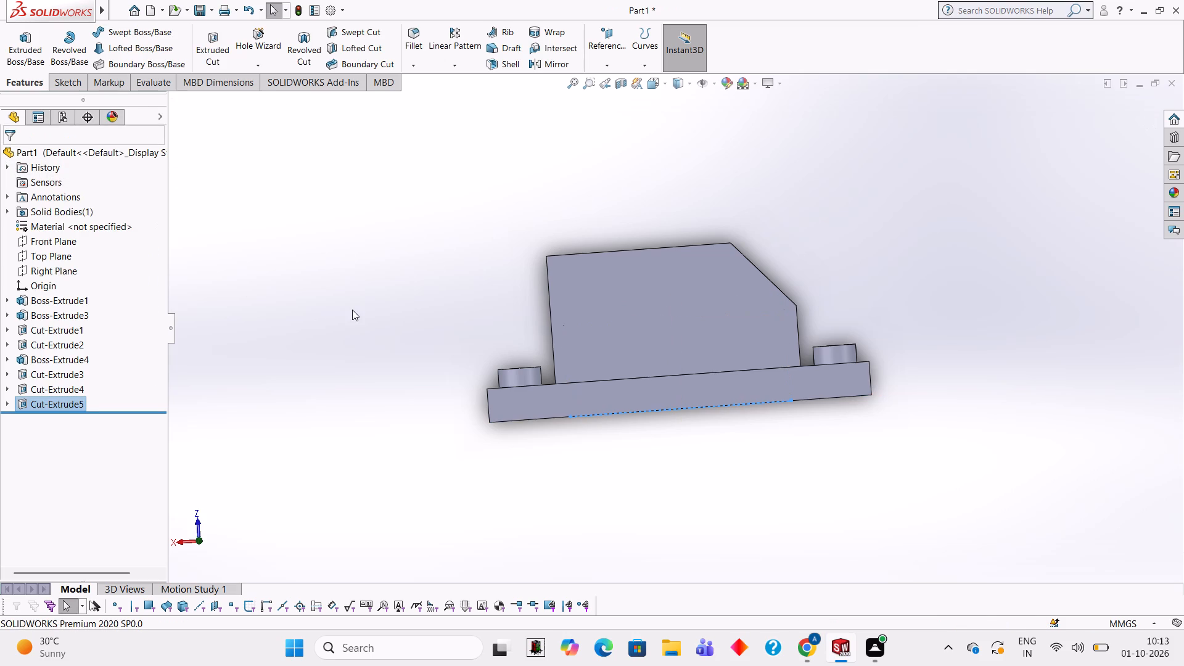
# Examine the housing from several sides, including the new underside pocket and the window in the block's angled face.
pyautogui.click(352, 310)
pyautogui.moveTo(950, 232); pyautogui.dragTo(741, 190, button='middle')
pyautogui.moveTo(924, 395); pyautogui.dragTo(941, 319, button='middle')
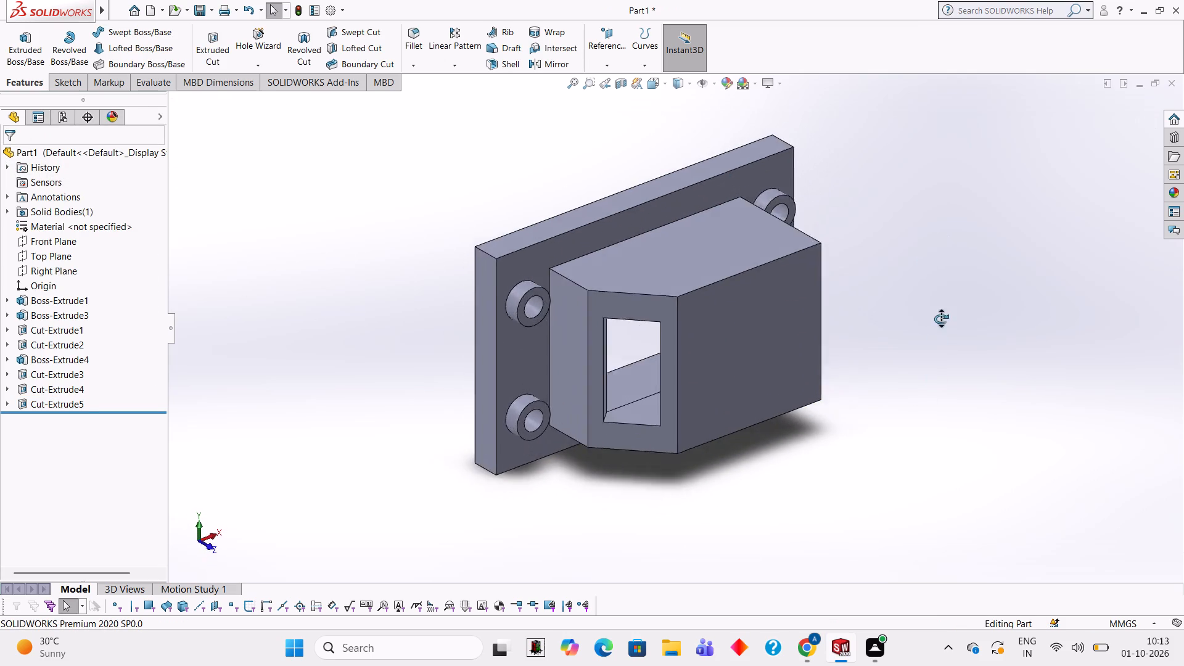
pyautogui.moveTo(941, 319); pyautogui.dragTo(879, 157, button='middle')
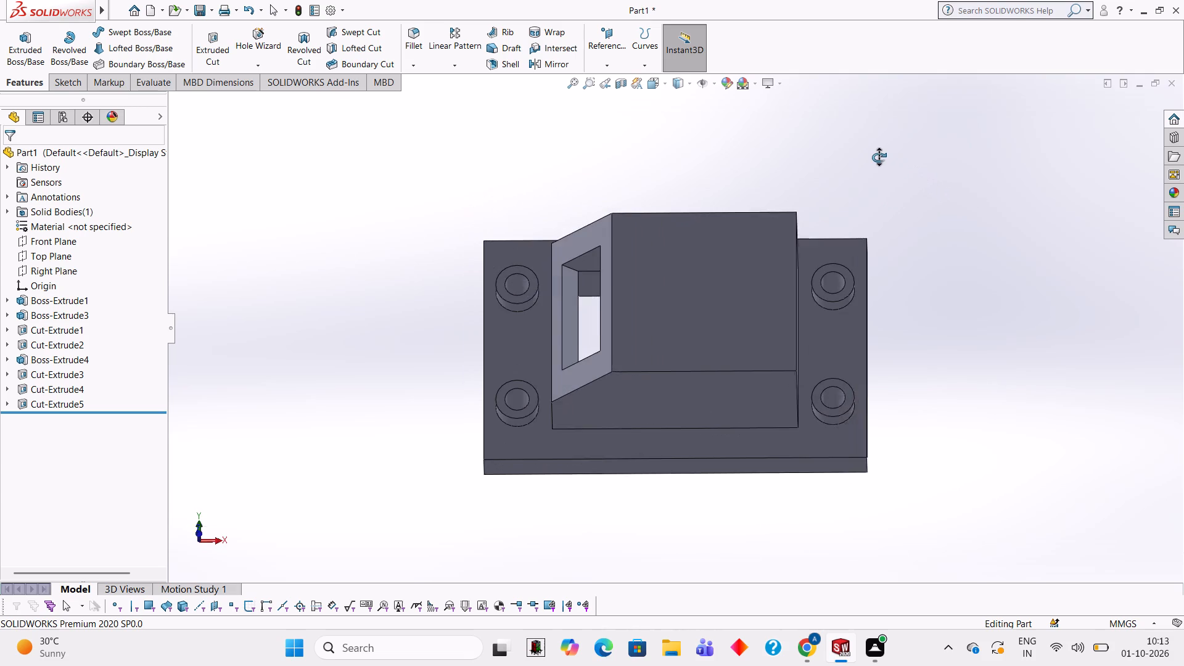
pyautogui.moveTo(879, 157); pyautogui.dragTo(869, 232, button='middle')
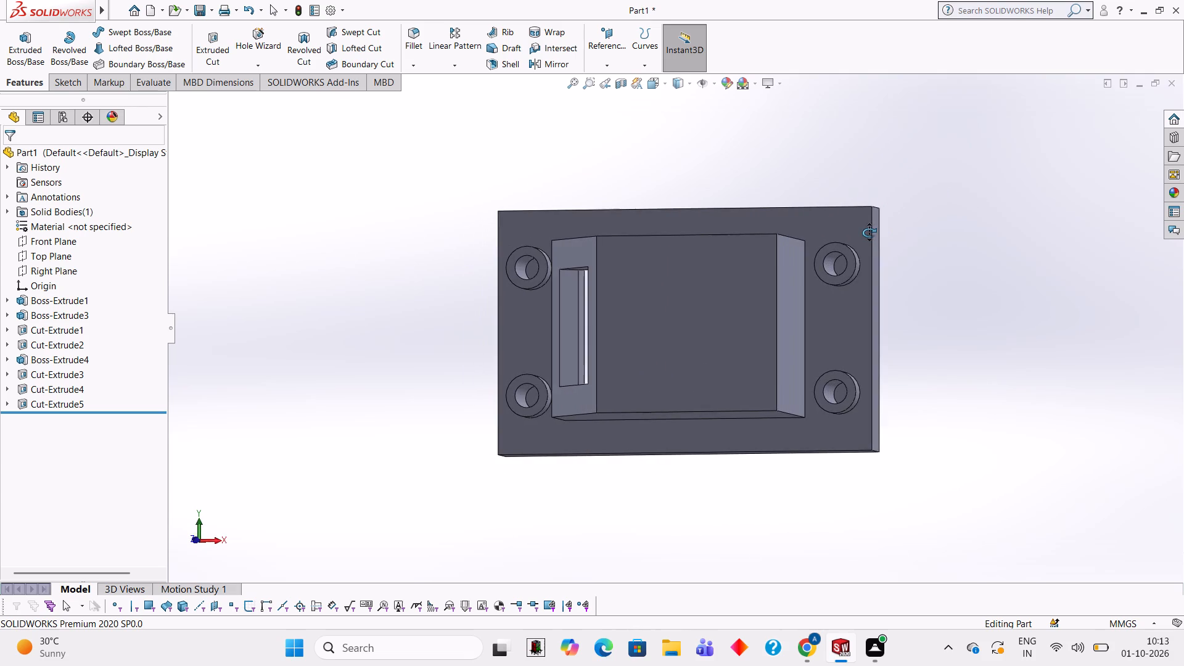
pyautogui.moveTo(869, 232); pyautogui.dragTo(861, 306, button='middle')
pyautogui.moveTo(832, 218); pyautogui.dragTo(874, 448, button='middle')
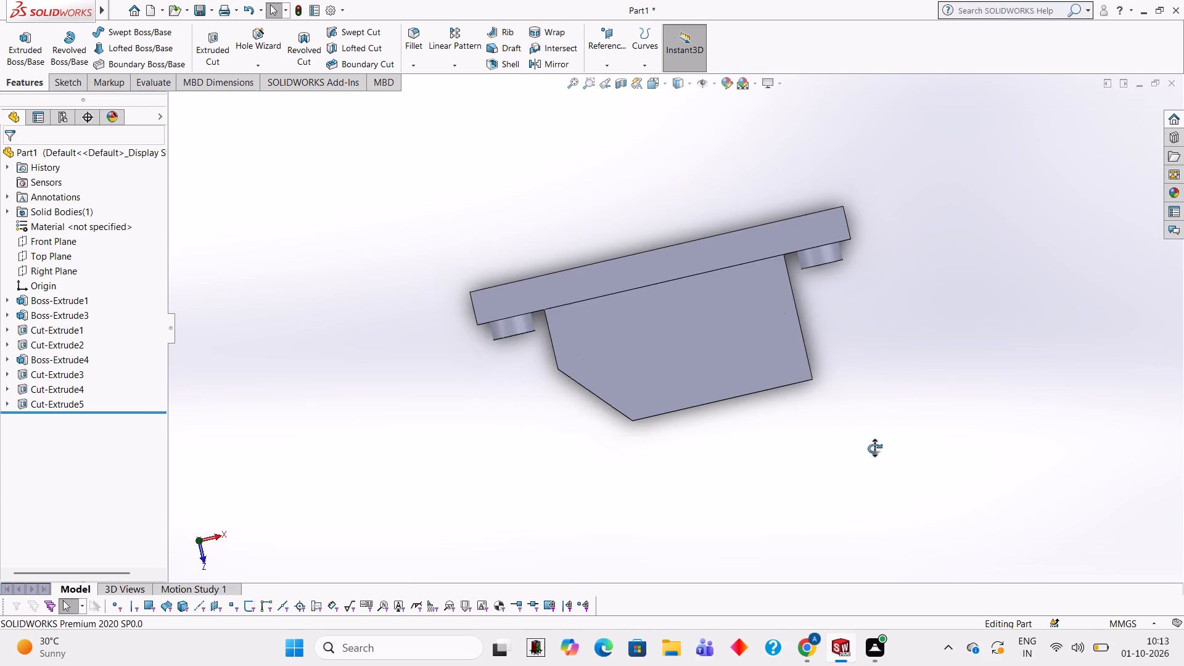
pyautogui.moveTo(874, 448); pyautogui.dragTo(879, 467, button='middle')
pyautogui.moveTo(763, 251); pyautogui.dragTo(955, 227, button='middle')
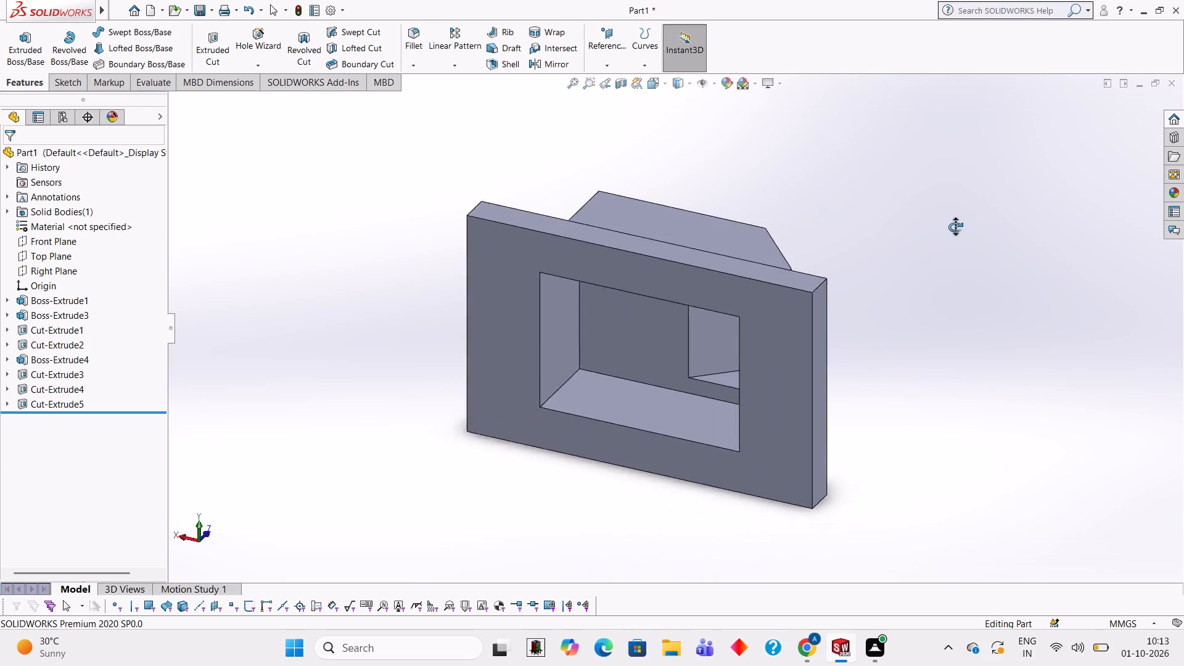
# Examine the housing's underside pocket and angled-face window from the plate side, the block side and both ends.
pyautogui.moveTo(955, 227); pyautogui.dragTo(984, 179, button='middle')
pyautogui.moveTo(915, 260); pyautogui.dragTo(910, 220, button='middle')
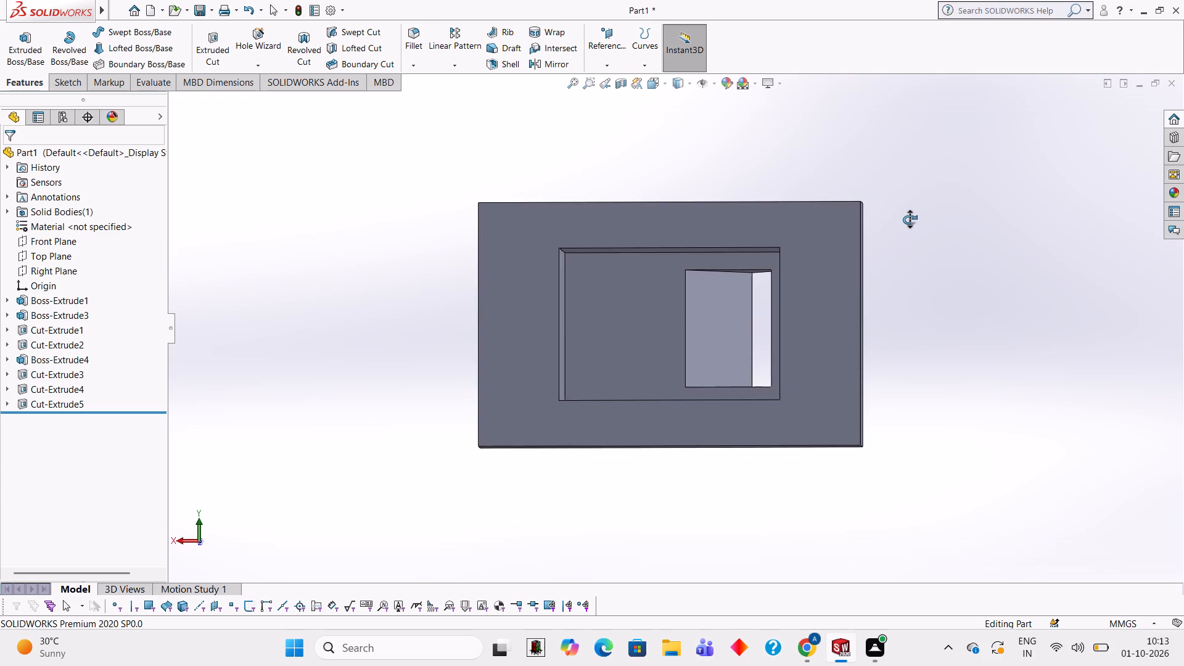
pyautogui.moveTo(910, 220); pyautogui.dragTo(945, 218, button='middle')
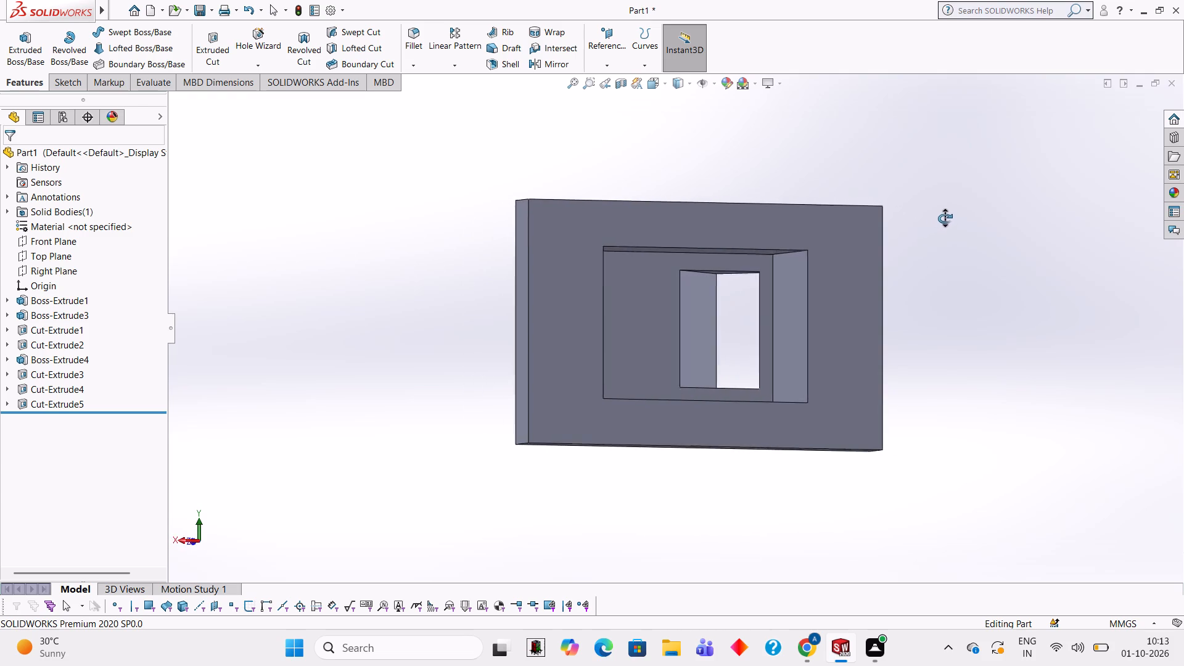
pyautogui.moveTo(945, 218); pyautogui.dragTo(963, 250, button='middle')
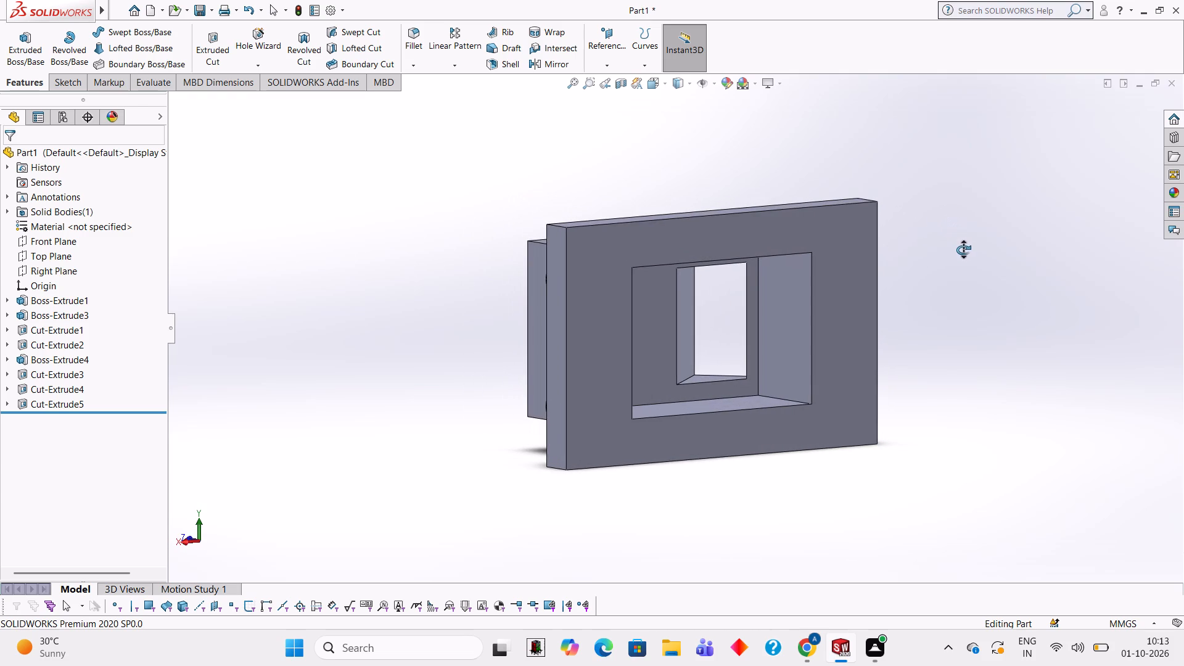
pyautogui.moveTo(963, 250); pyautogui.dragTo(723, 330, button='middle')
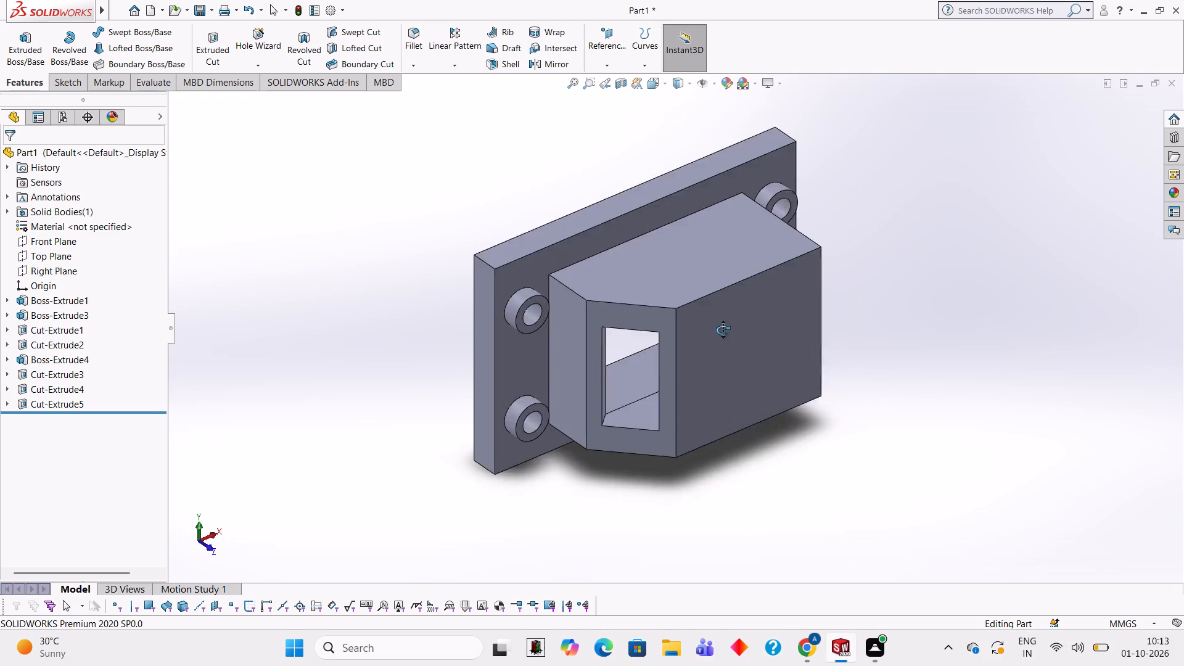
pyautogui.moveTo(723, 330); pyautogui.dragTo(797, 226, button='middle')
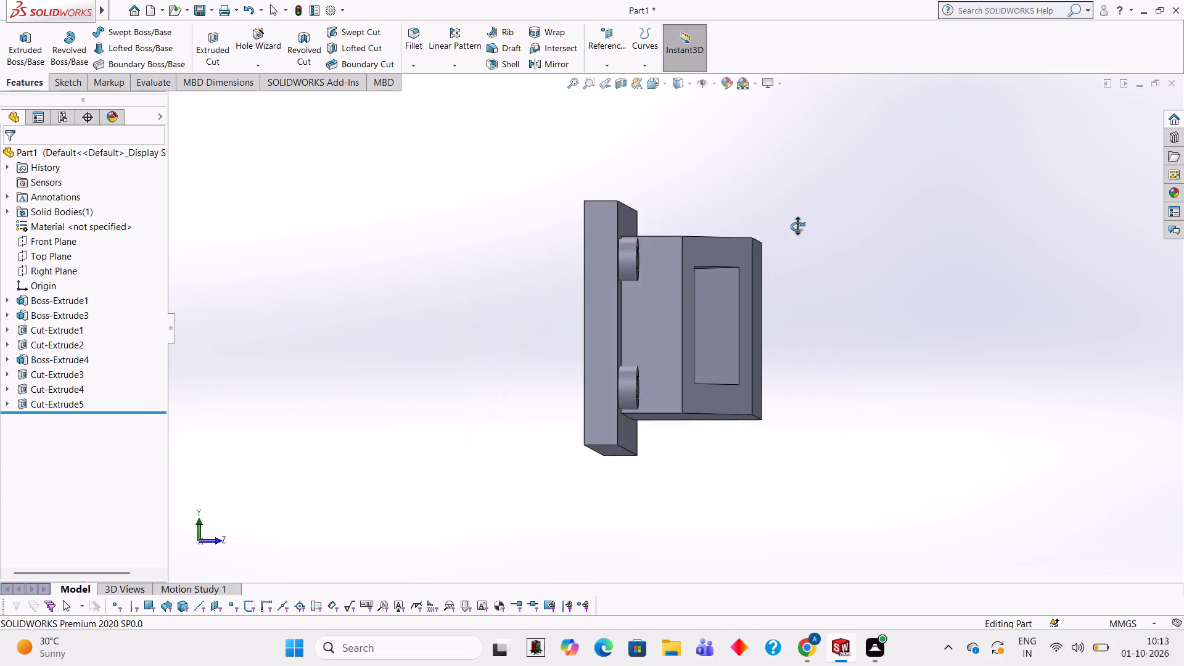
pyautogui.moveTo(797, 226); pyautogui.dragTo(869, 195, button='middle')
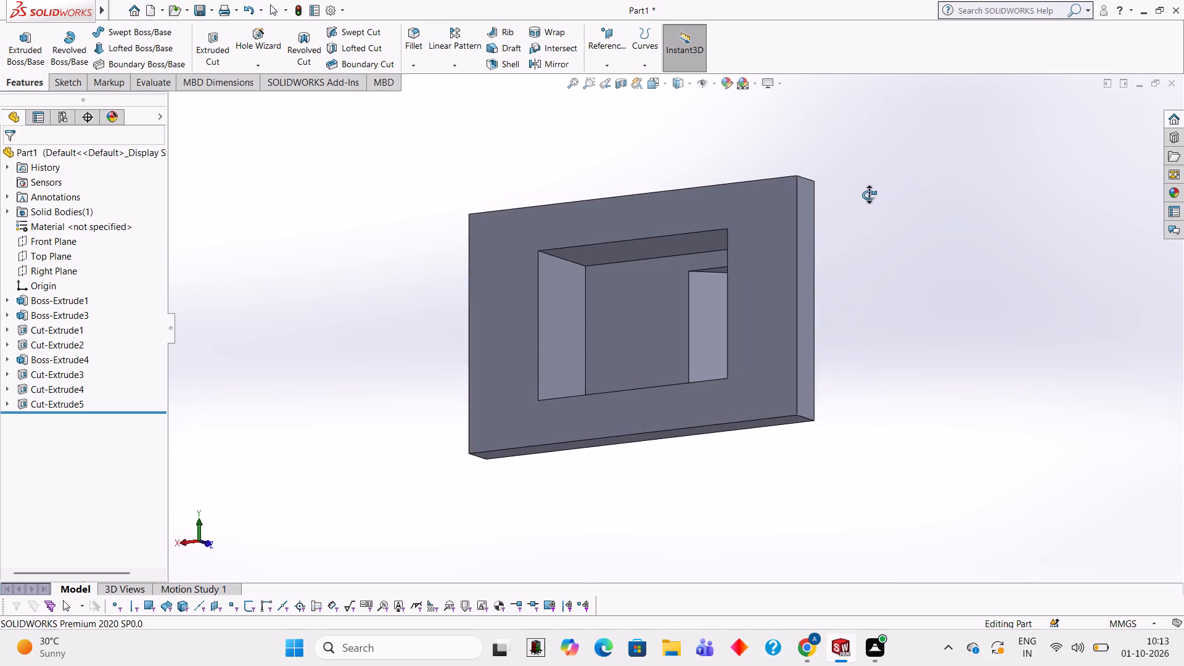
pyautogui.moveTo(869, 195); pyautogui.dragTo(624, 197, button='middle')
pyautogui.moveTo(729, 378); pyautogui.dragTo(803, 234, button='middle')
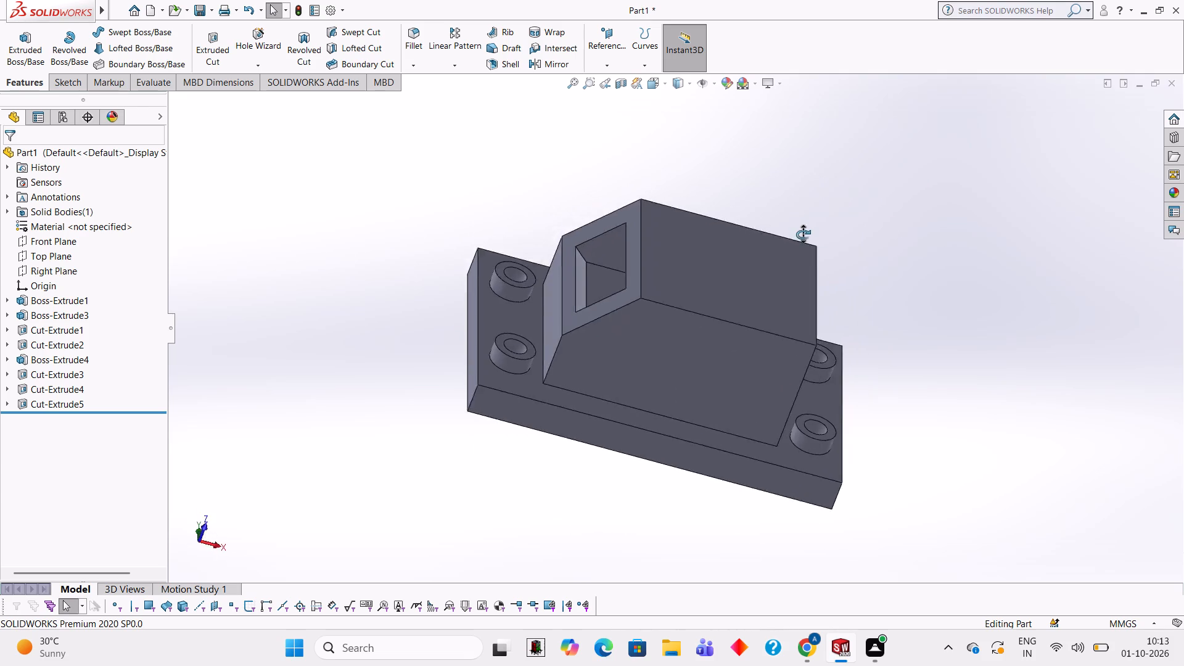
pyautogui.moveTo(803, 234); pyautogui.dragTo(894, 346, button='middle')
pyautogui.moveTo(840, 314); pyautogui.dragTo(850, 316, button='middle')
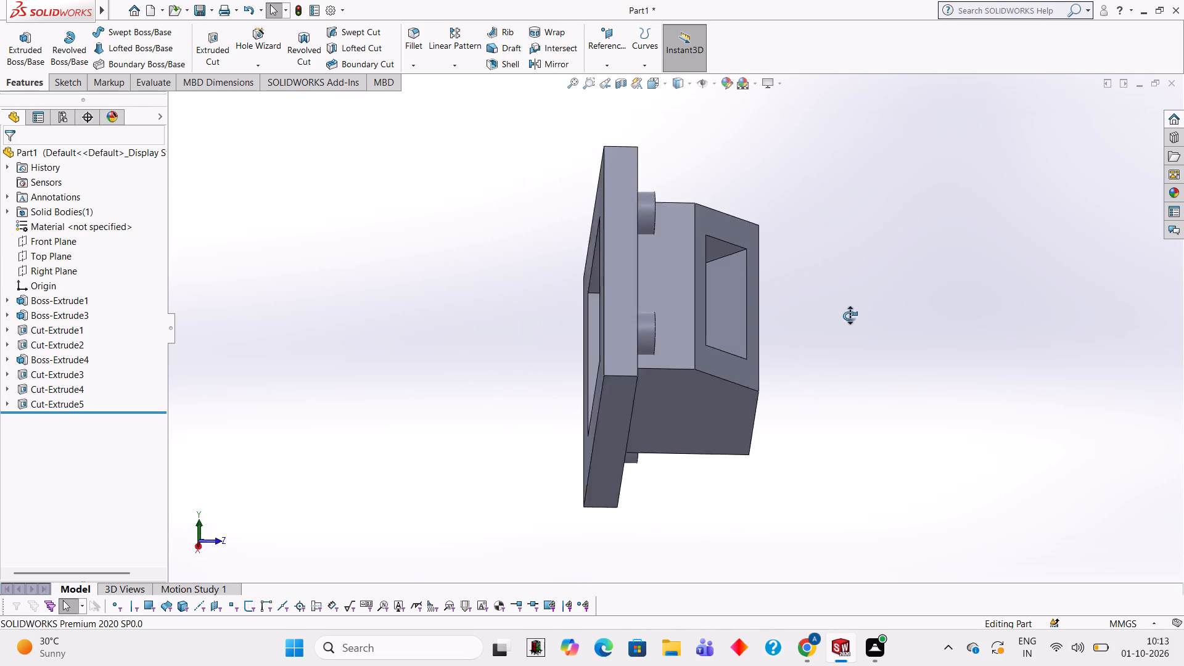
pyautogui.moveTo(850, 316); pyautogui.dragTo(887, 359, button='middle')
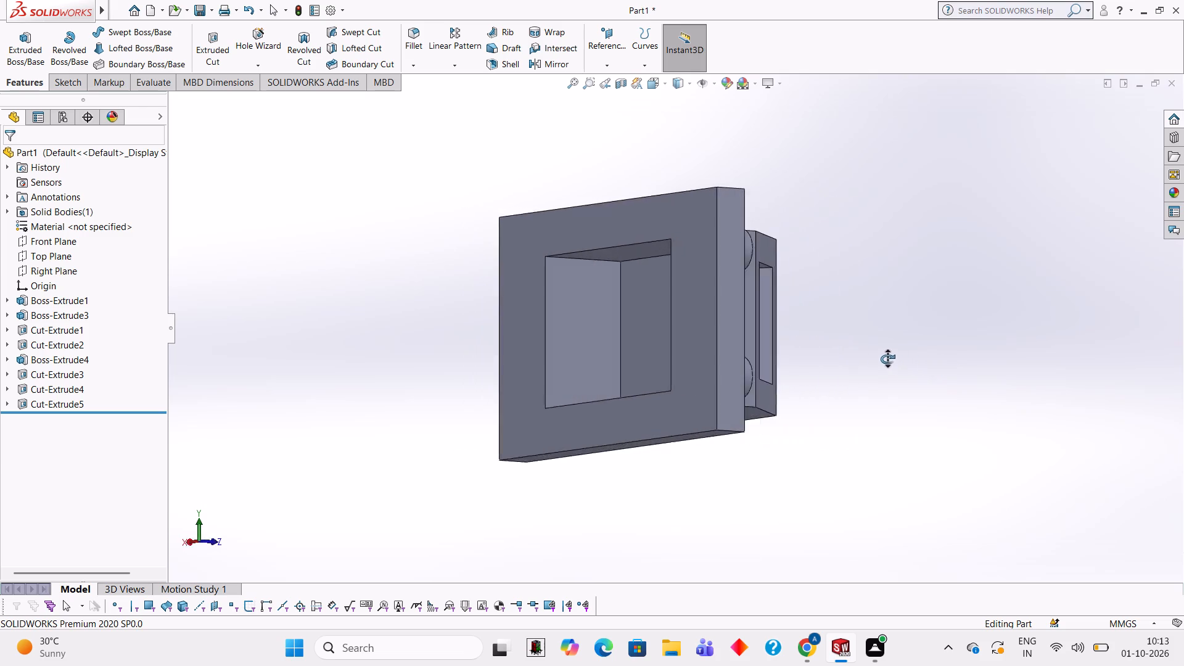
pyautogui.moveTo(887, 359); pyautogui.dragTo(810, 337, button='middle')
pyautogui.moveTo(810, 337); pyautogui.dragTo(833, 371, button='middle')
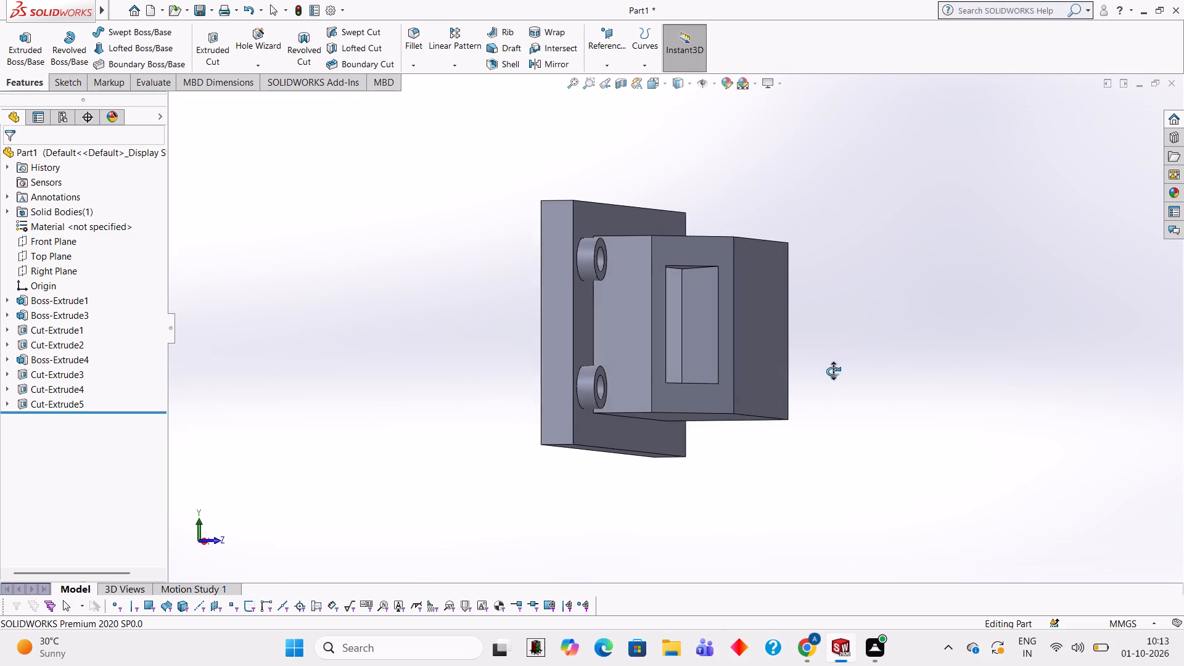
pyautogui.moveTo(833, 371); pyautogui.dragTo(922, 375, button='middle')
pyautogui.scroll(-1, 961, 374)
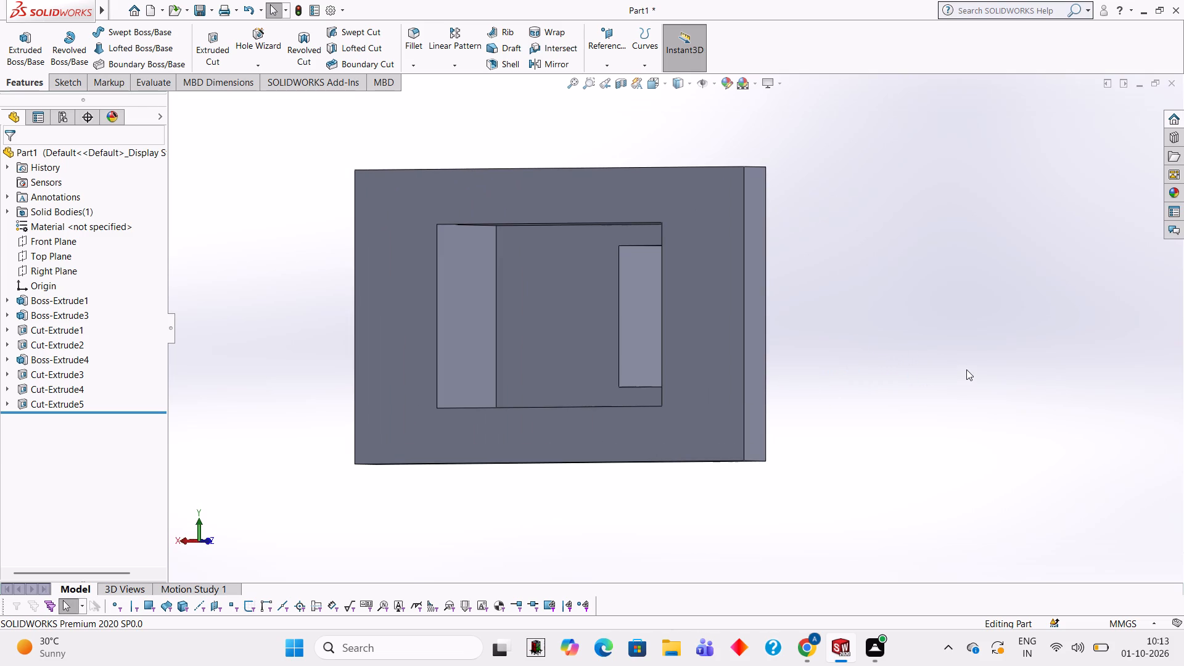
pyautogui.moveTo(816, 271); pyautogui.dragTo(874, 290, button='middle')
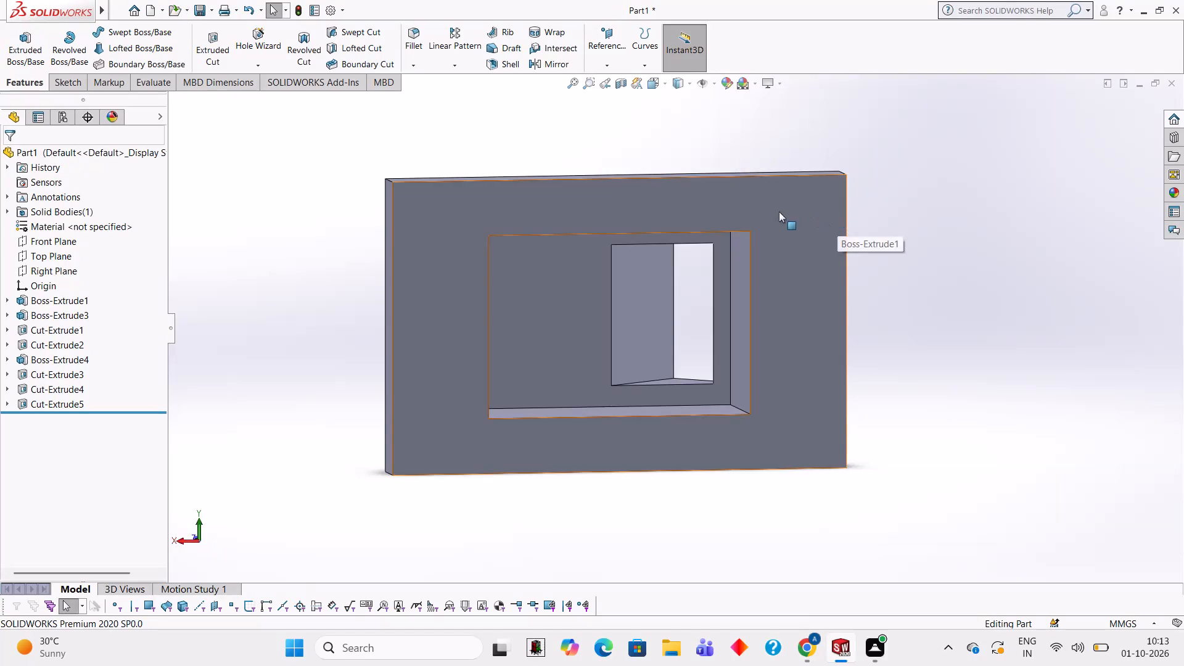
# On the underside pocket's floor, sketch a closed four-line profile about 78 × 100 mm from the pocket's far short side to the window opening.
pyautogui.click(554, 298)
pyautogui.click(606, 263)
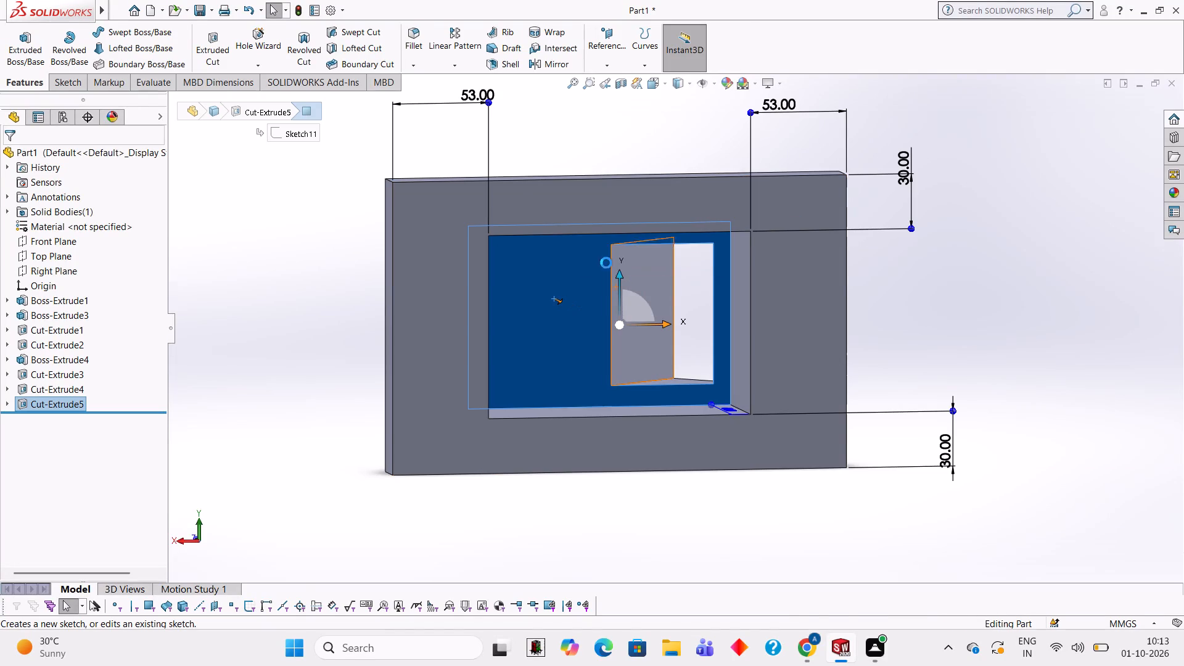
pyautogui.hotkey('ctrl', '8')
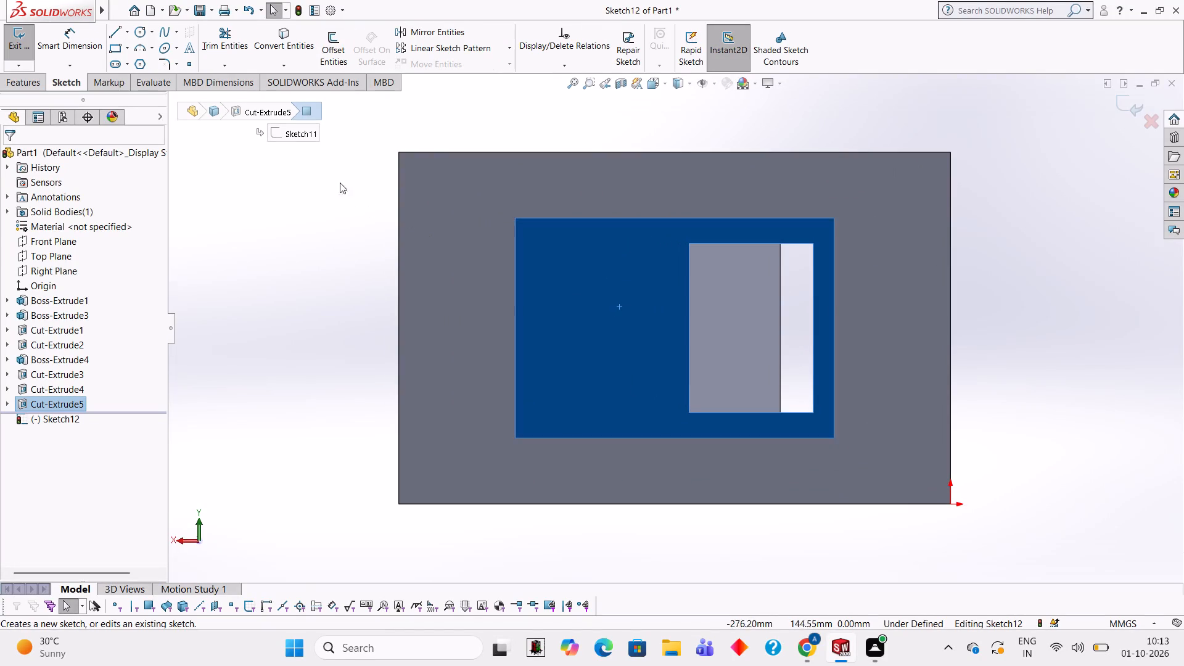
pyautogui.click(114, 31)
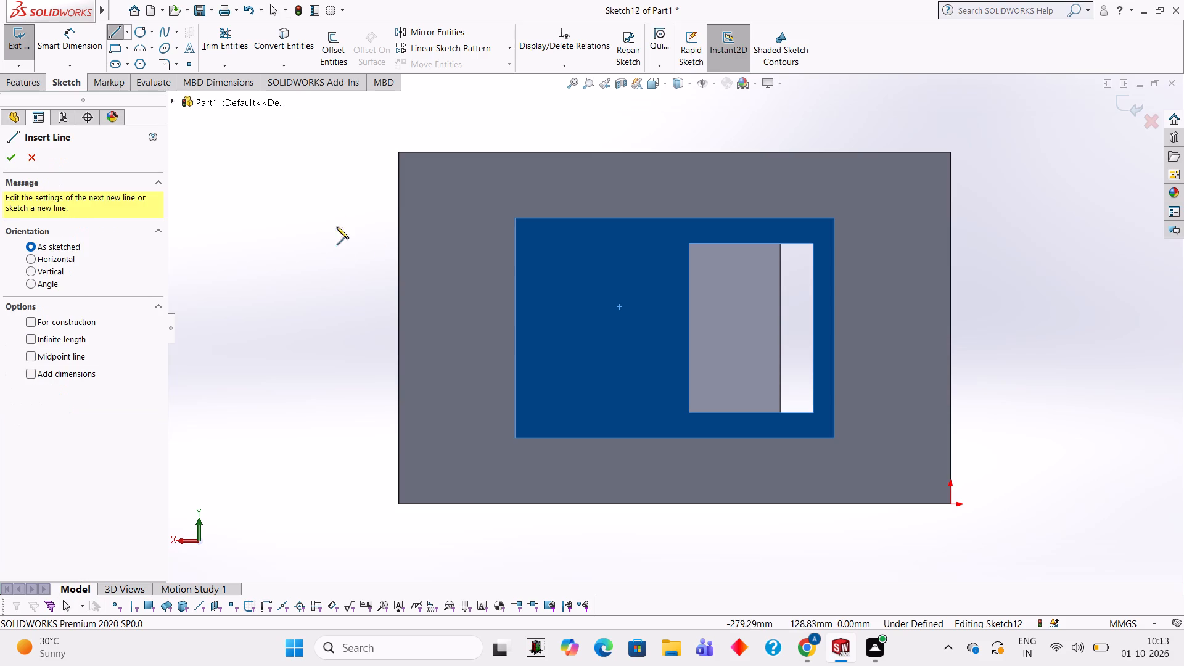
pyautogui.click(516, 220)
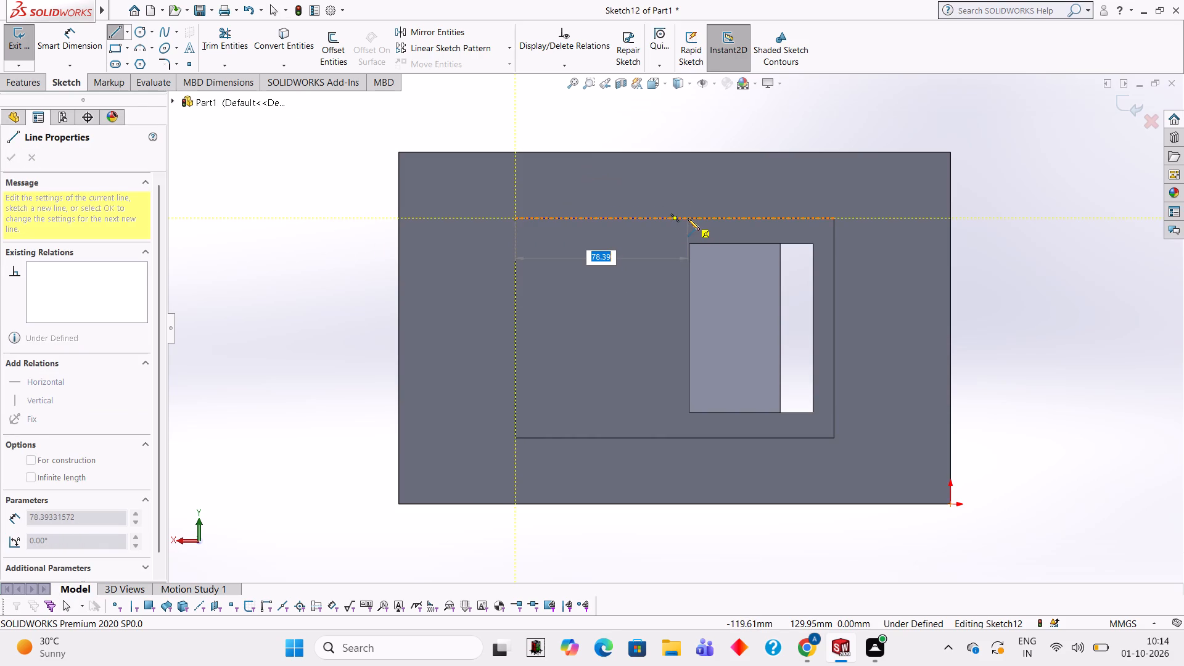
pyautogui.click(688, 218)
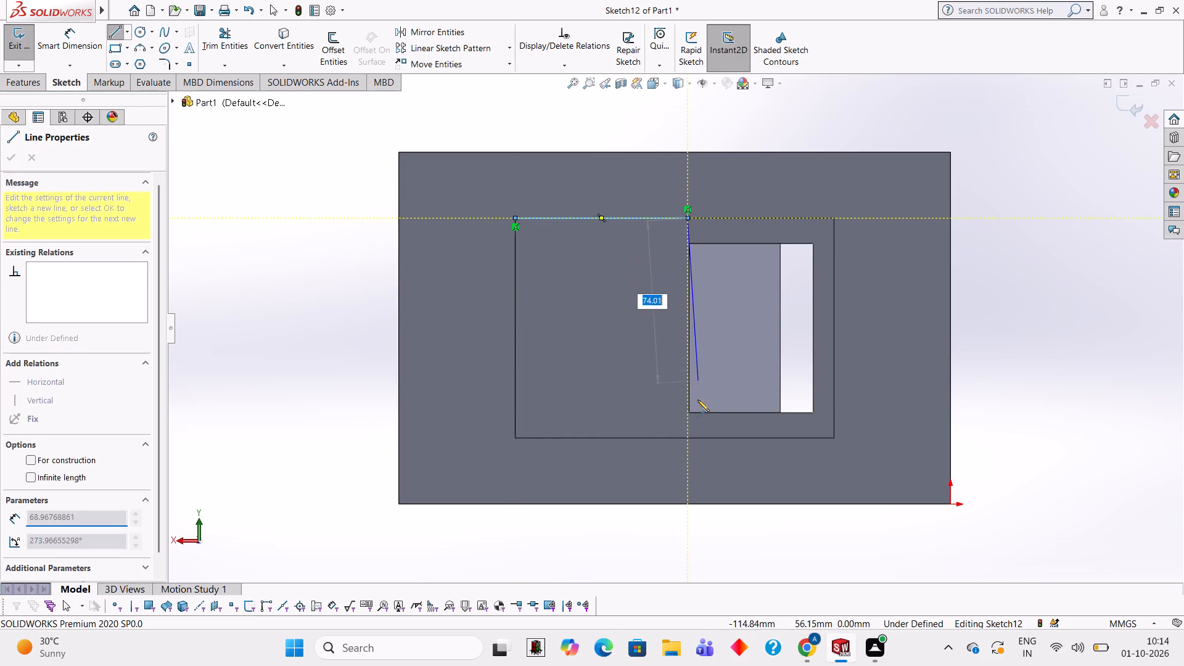
pyautogui.click(689, 440)
pyautogui.click(516, 439)
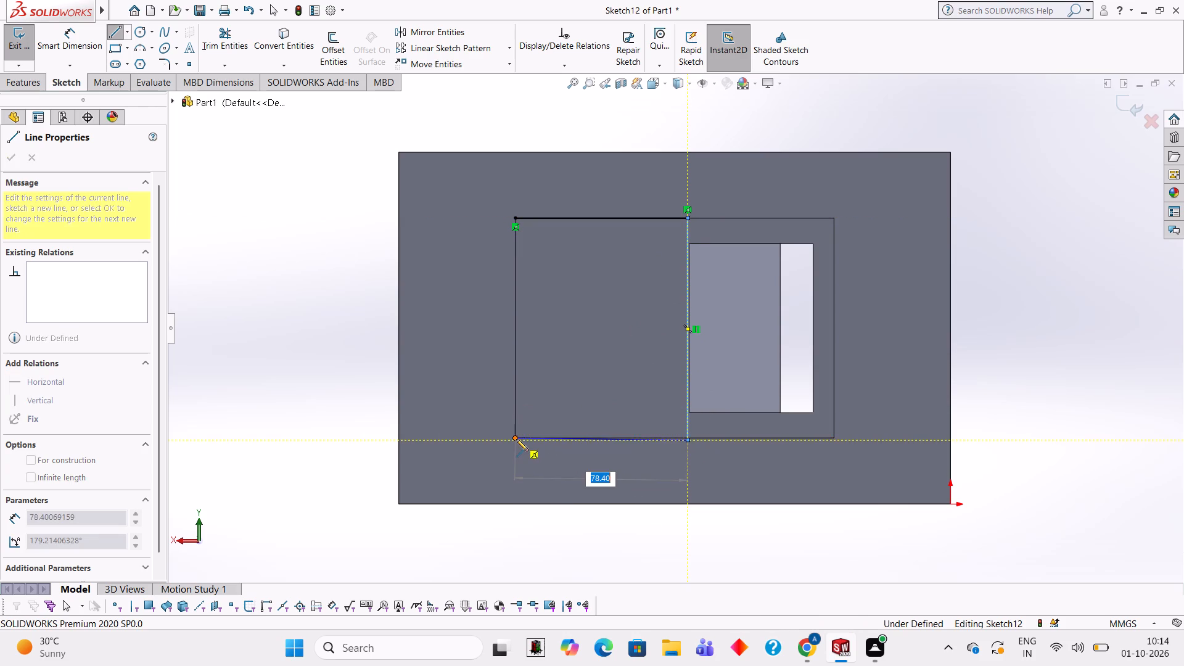
pyautogui.click(514, 221)
pyautogui.click(13, 157)
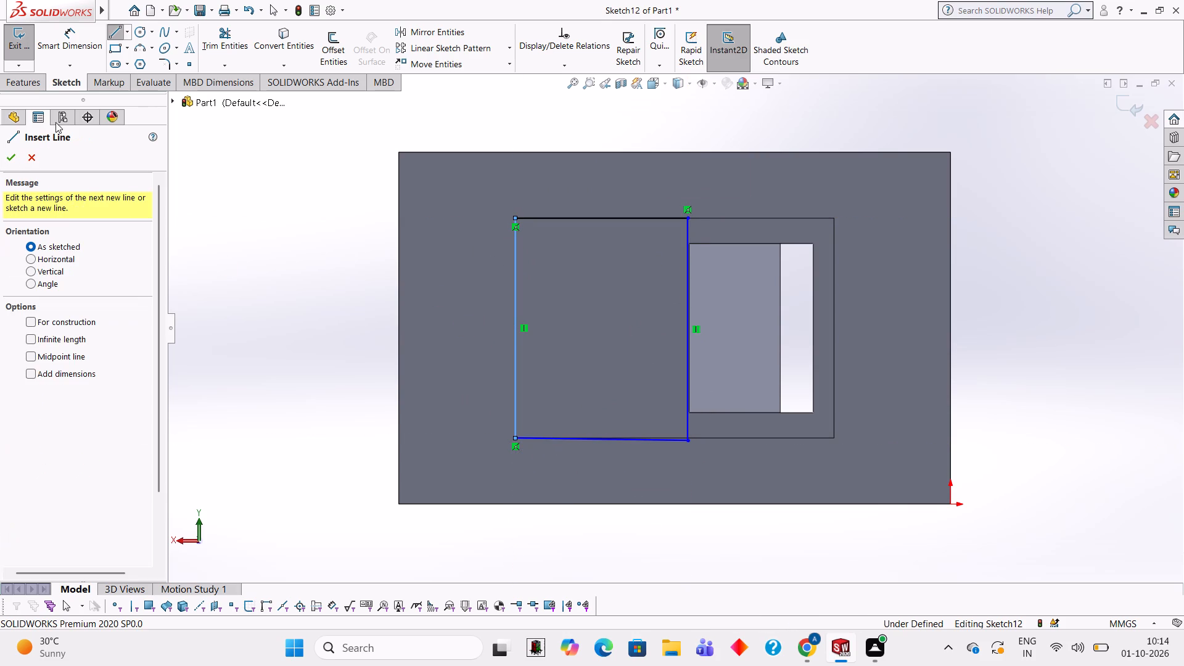
# Cut-extrude the four-line profile as a blind cut into the block, trying depths of 50, 40 and 30 mm before applying 40 mm.
pyautogui.click(17, 78)
pyautogui.click(210, 56)
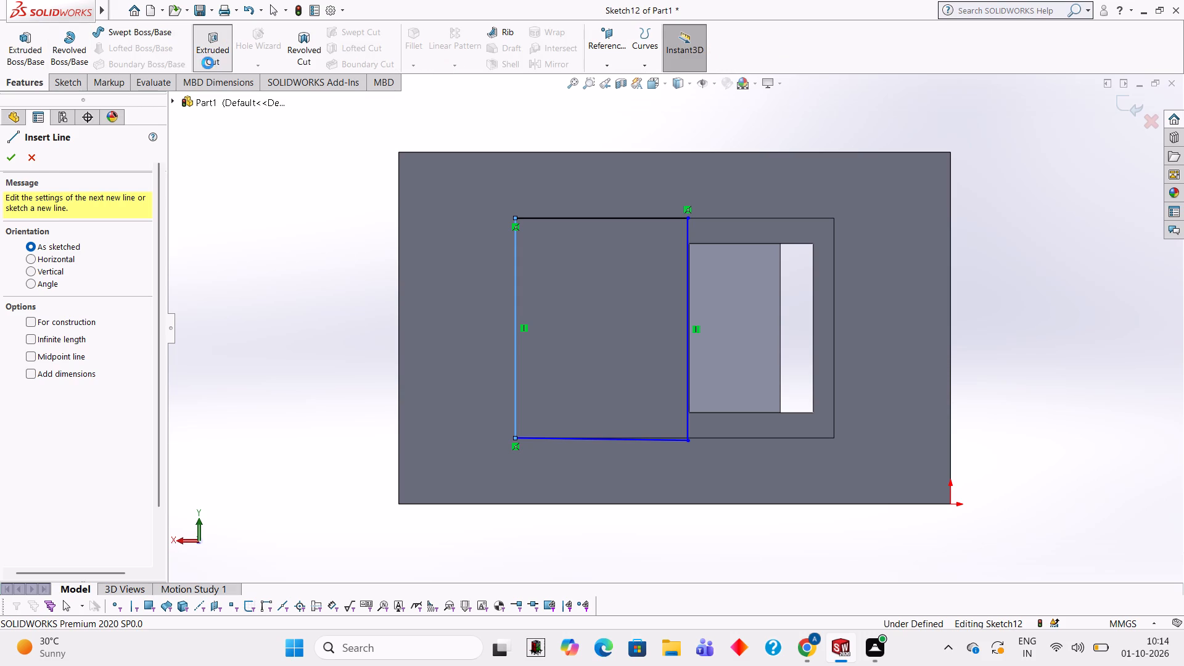
pyautogui.moveTo(314, 210); pyautogui.dragTo(331, 393, button='middle')
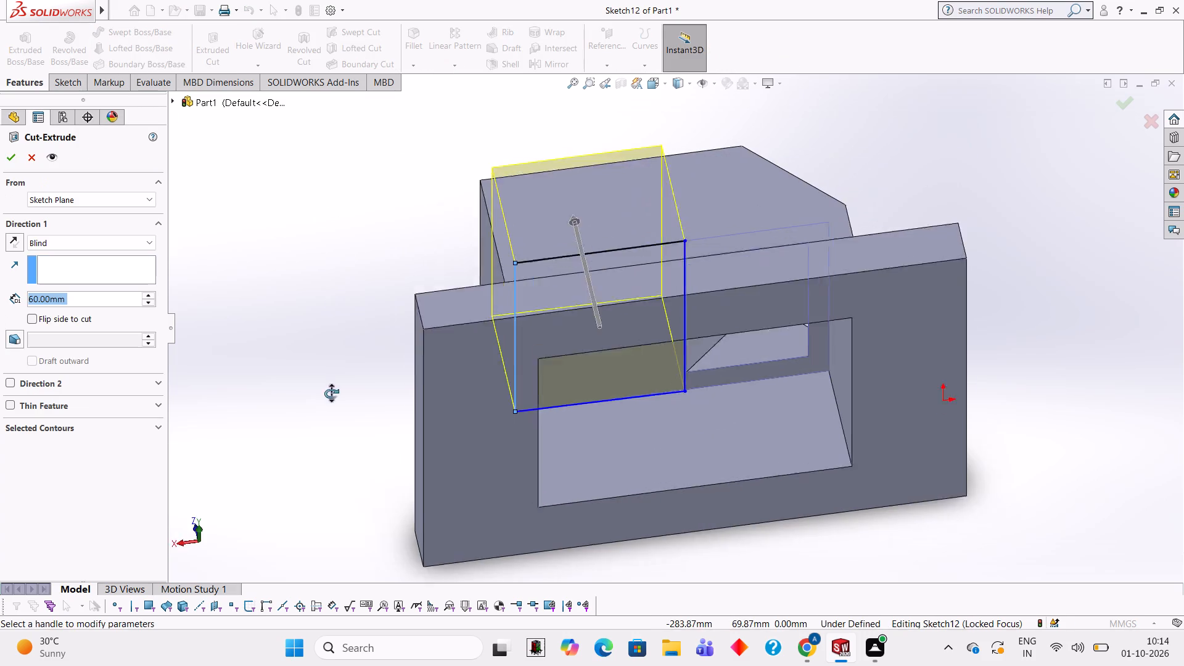
pyautogui.moveTo(331, 393); pyautogui.dragTo(334, 459, button='middle')
pyautogui.moveTo(329, 304); pyautogui.dragTo(313, 380, button='middle')
pyautogui.click(89, 297)
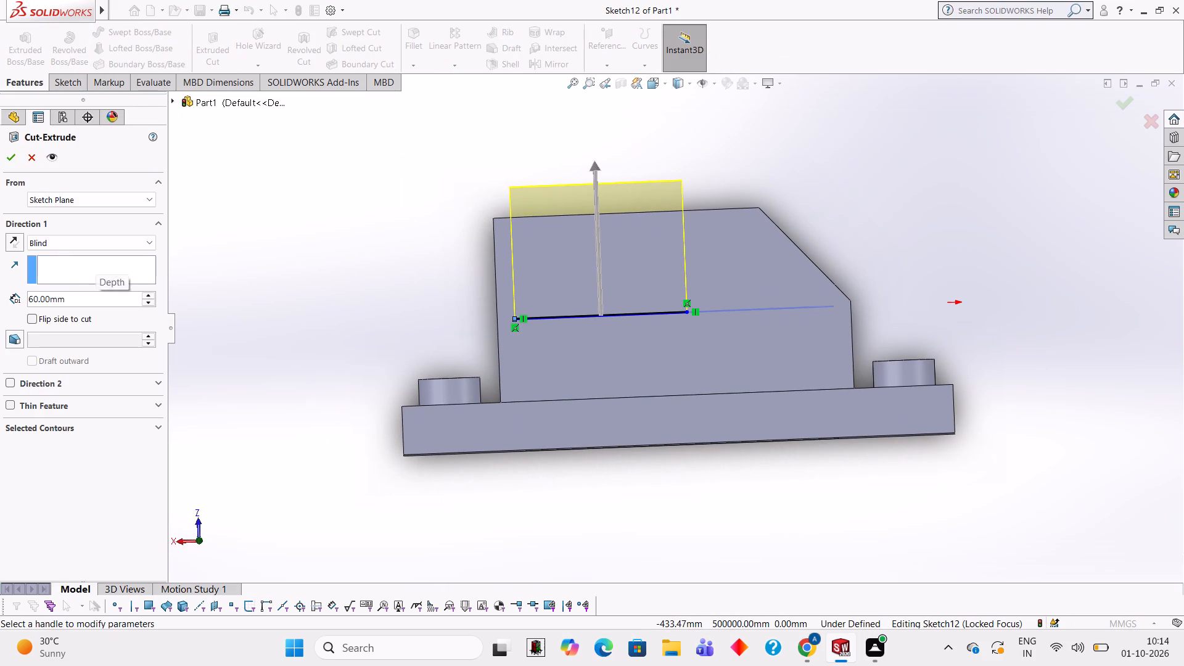
pyautogui.press('BackSpace')
pyautogui.press('BackSpace')
pyautogui.press('BackSpace')
pyautogui.press('BackSpace')
pyautogui.press('BackSpace')
pyautogui.press('BackSpace')
pyautogui.press('BackSpace')
pyautogui.press('BackSpace')
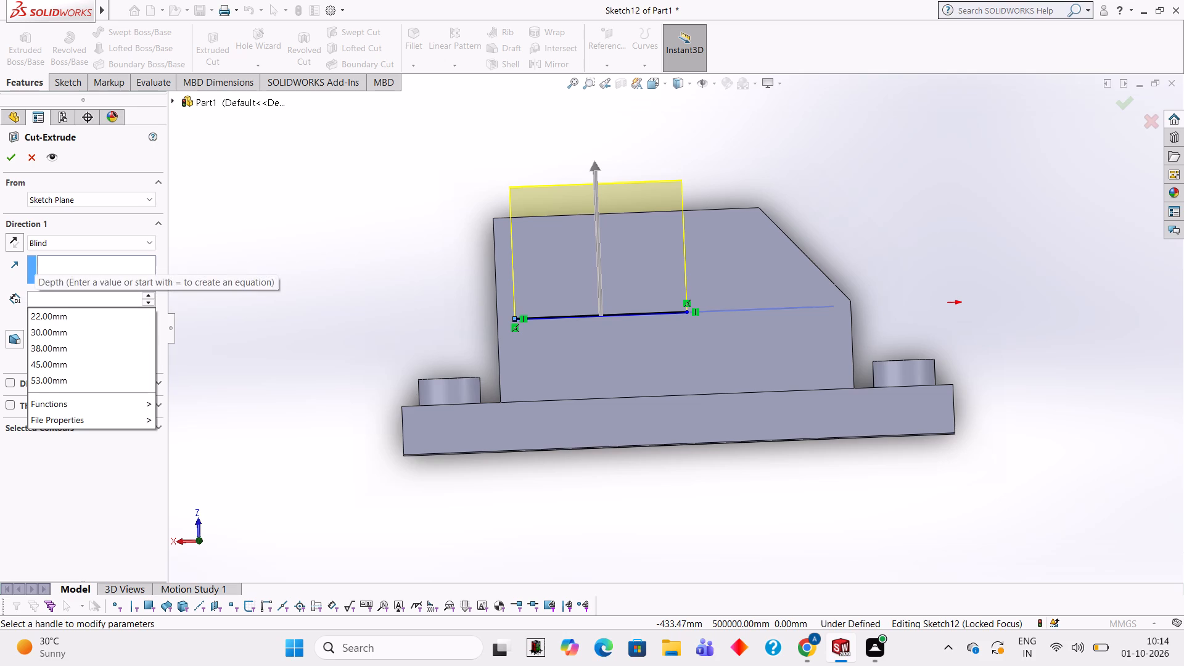
pyautogui.write('50')
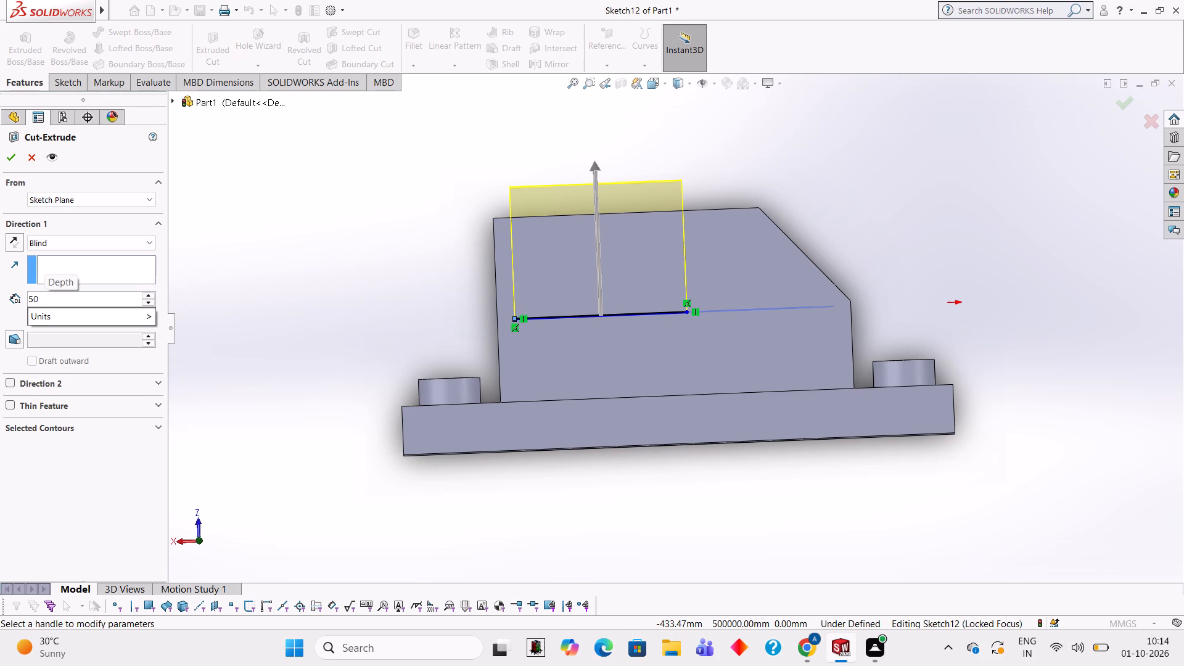
pyautogui.press('Return')
pyautogui.write('40')
pyautogui.press('Return')
pyautogui.write('30')
pyautogui.press('Return')
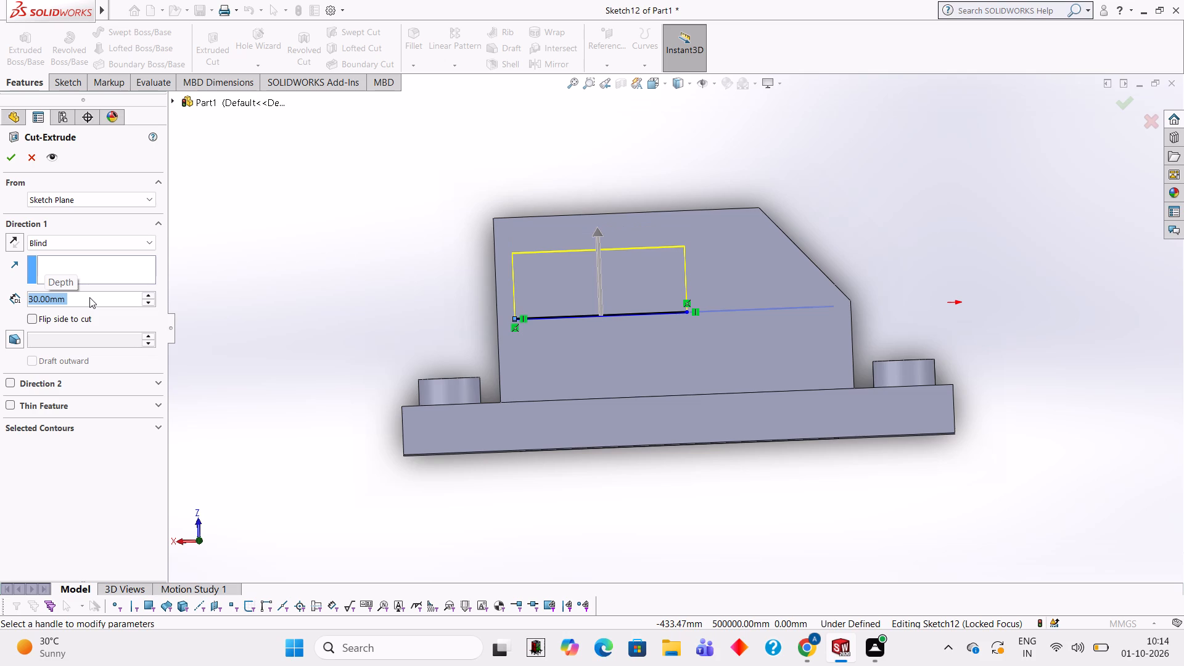
pyautogui.write('40')
pyautogui.press('Return')
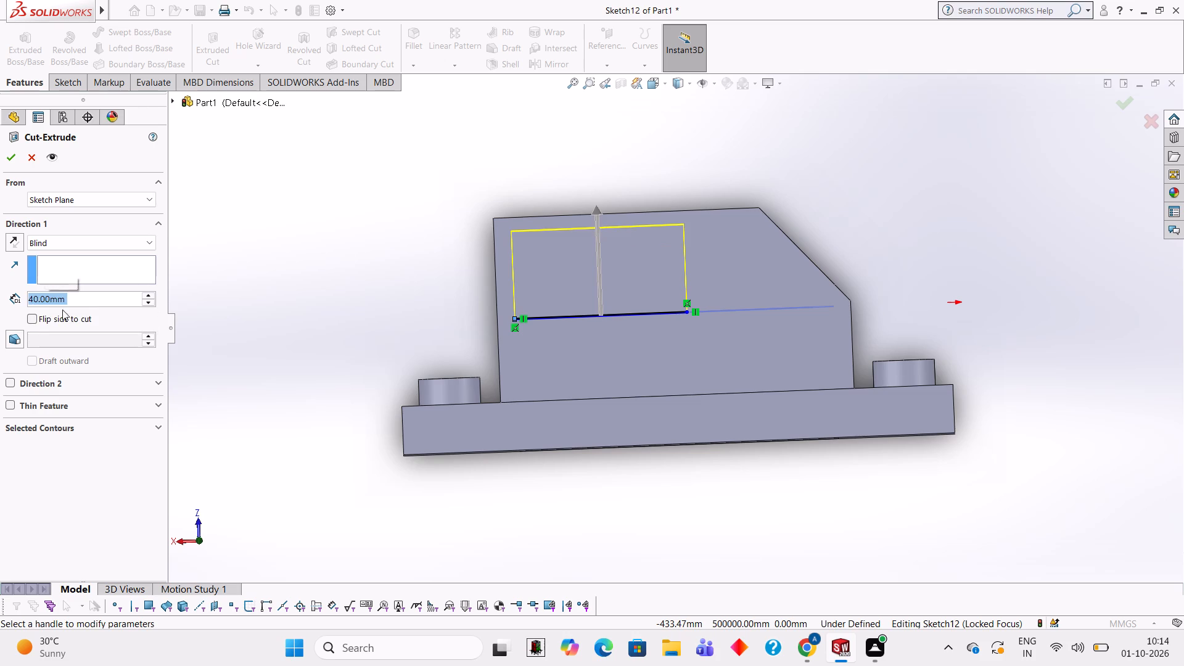
pyautogui.click(4, 160)
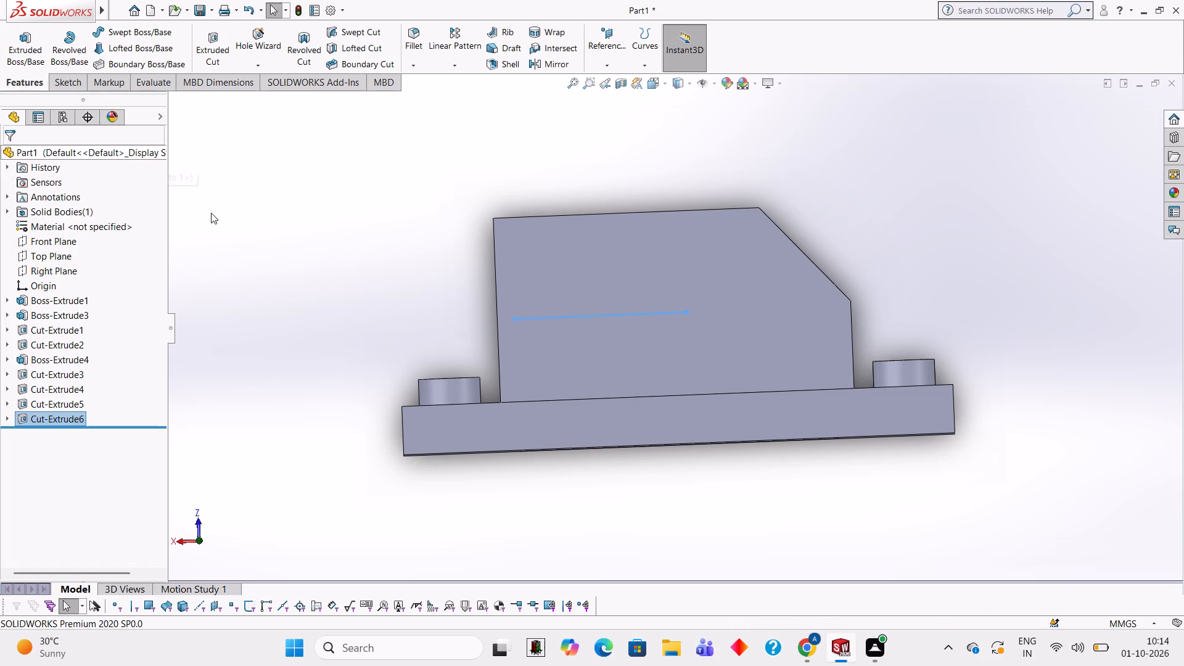
# On the angled-face window's inner side wall nearest the block's top, sketch a four-line rectangle about 48 × 77 mm.
pyautogui.moveTo(318, 235); pyautogui.dragTo(324, 238)
pyautogui.moveTo(660, 472); pyautogui.dragTo(633, 240, button='middle')
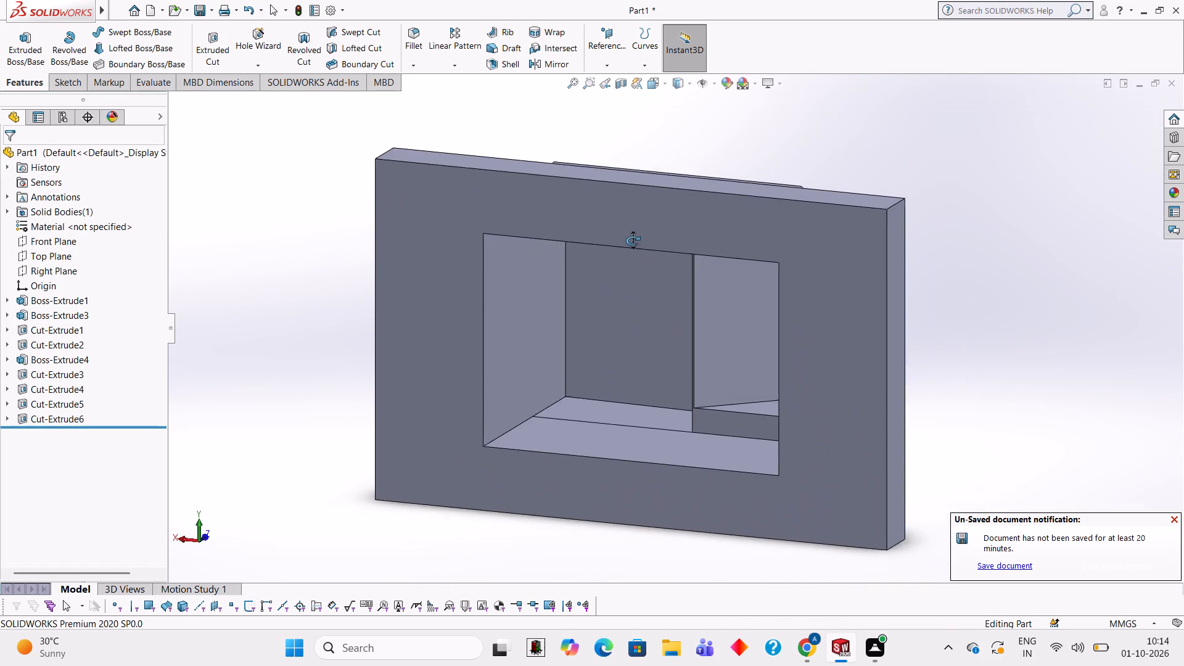
pyautogui.moveTo(633, 240); pyautogui.dragTo(689, 272, button='middle')
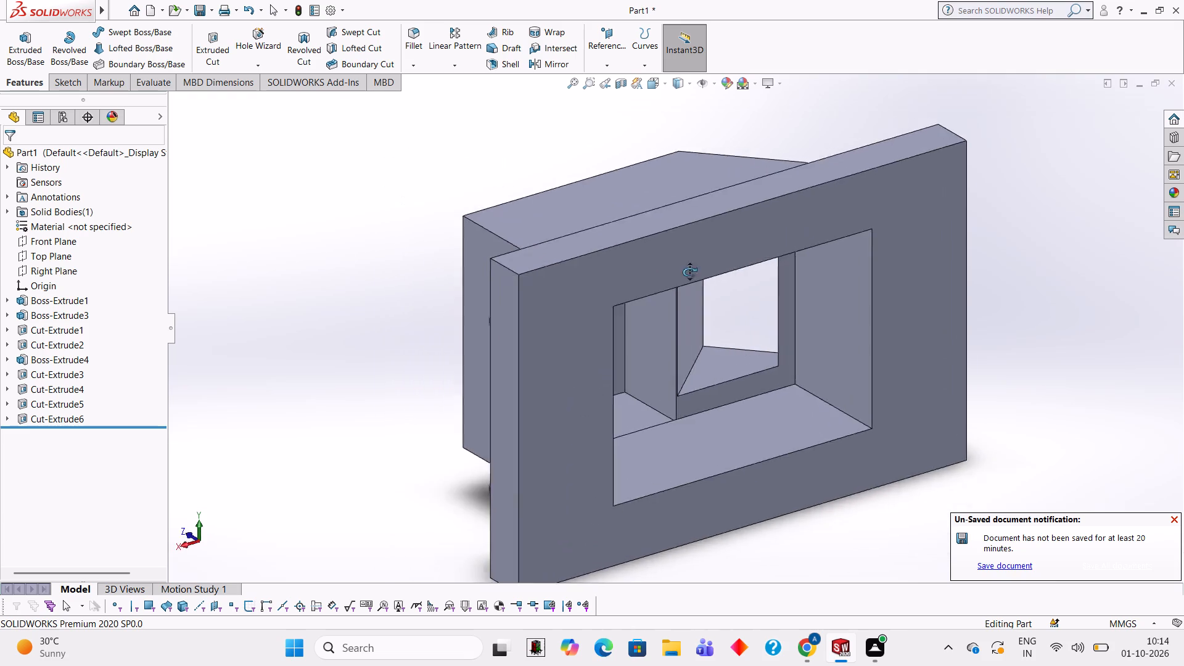
pyautogui.moveTo(689, 272); pyautogui.dragTo(526, 215, button='middle')
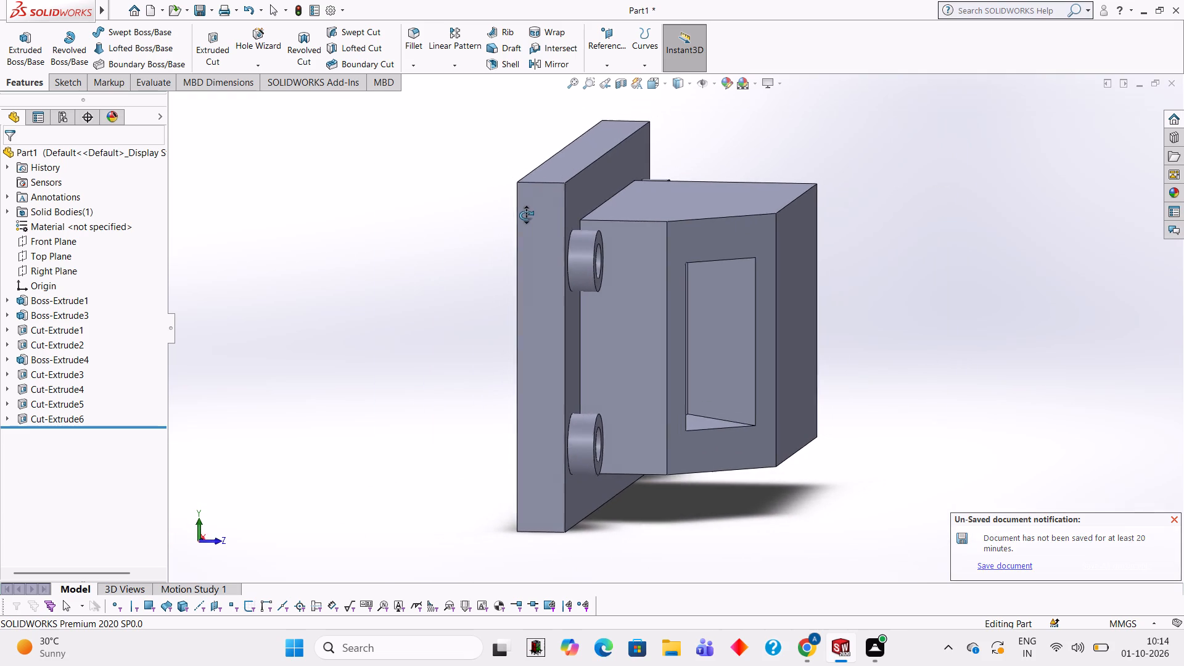
pyautogui.moveTo(526, 215); pyautogui.dragTo(527, 212, button='middle')
pyautogui.click(715, 321)
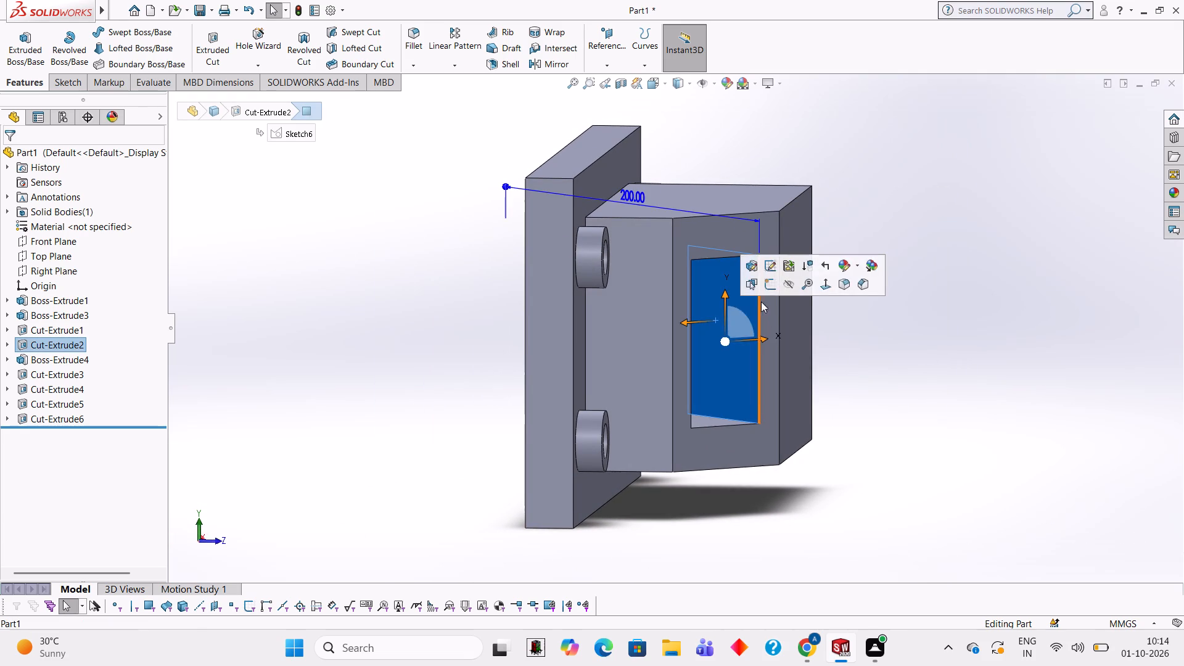
pyautogui.click(770, 284)
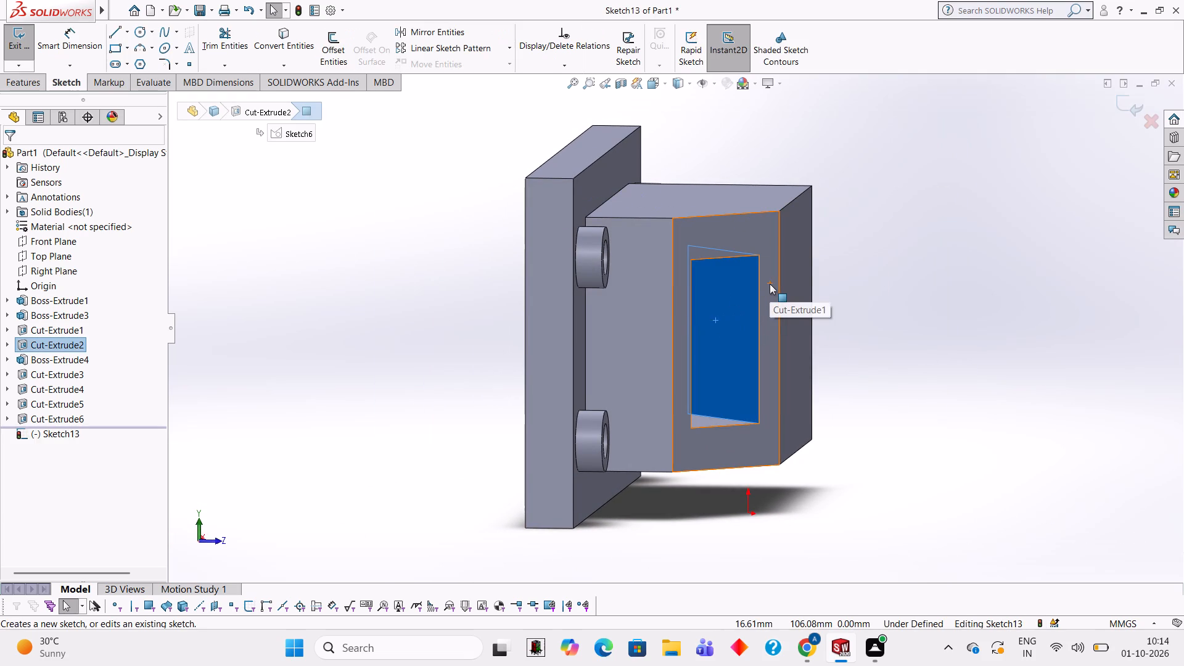
pyautogui.hotkey('ctrl', '8')
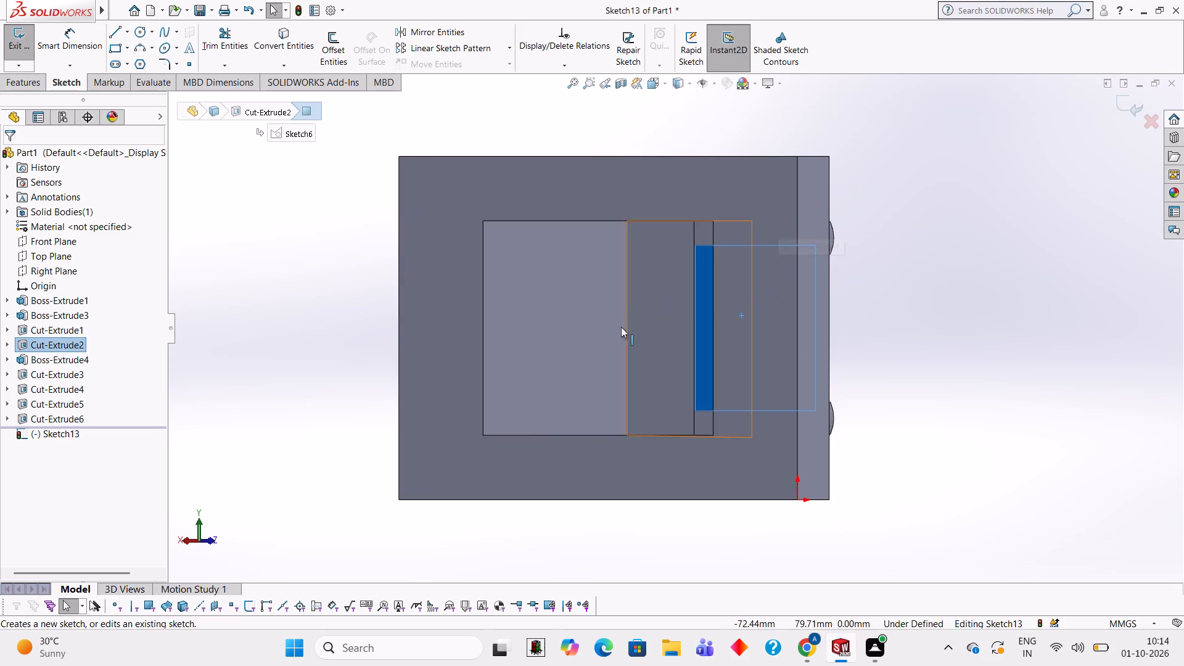
pyautogui.click(112, 35)
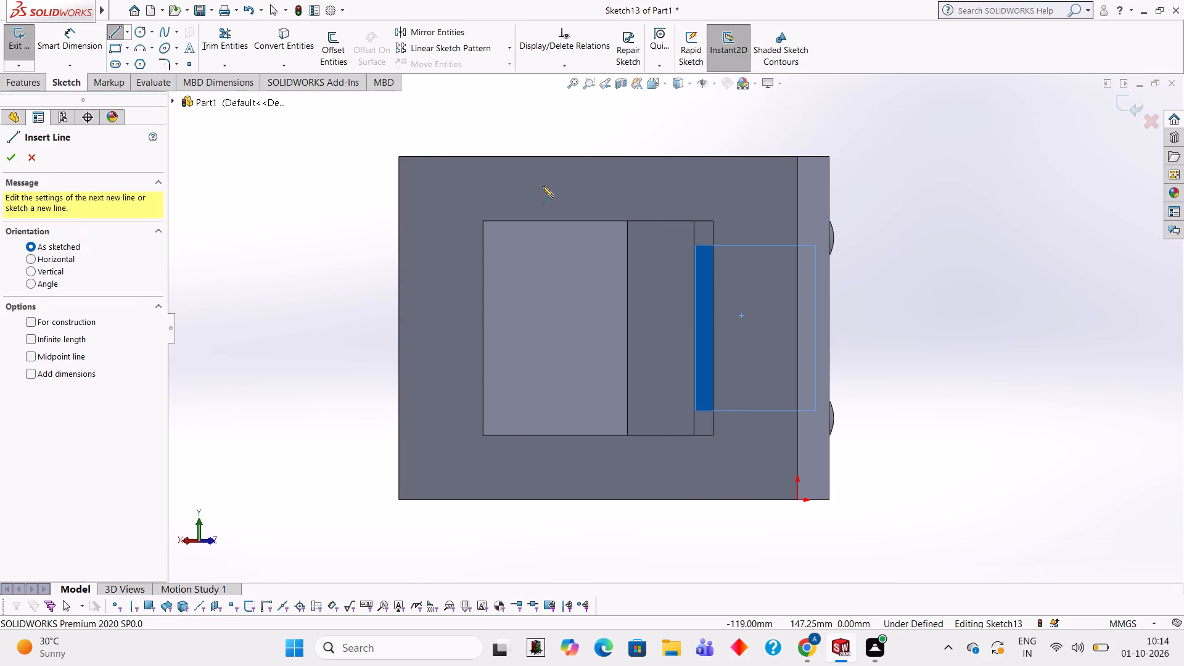
pyautogui.click(696, 245)
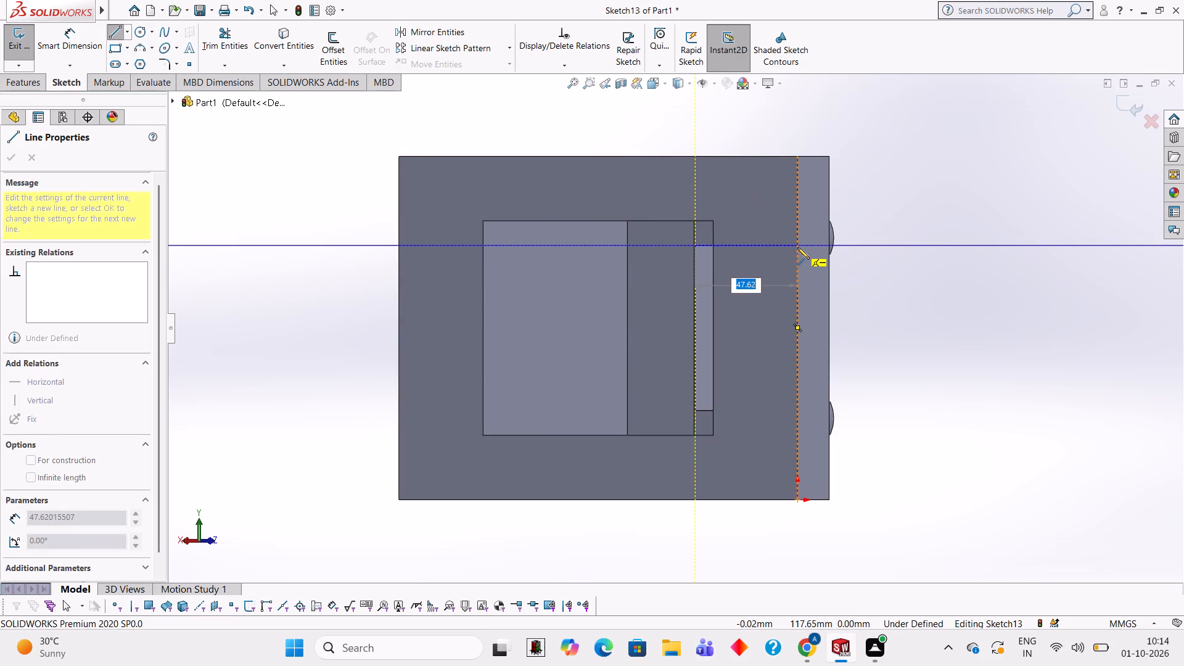
pyautogui.click(797, 244)
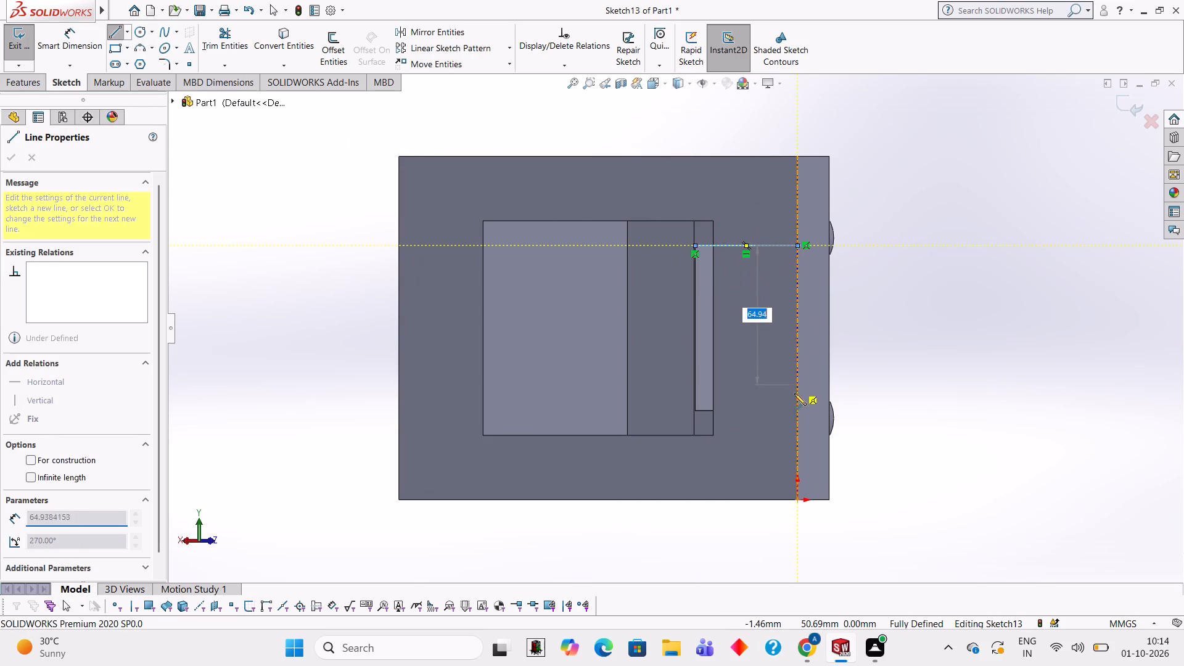
pyautogui.click(800, 411)
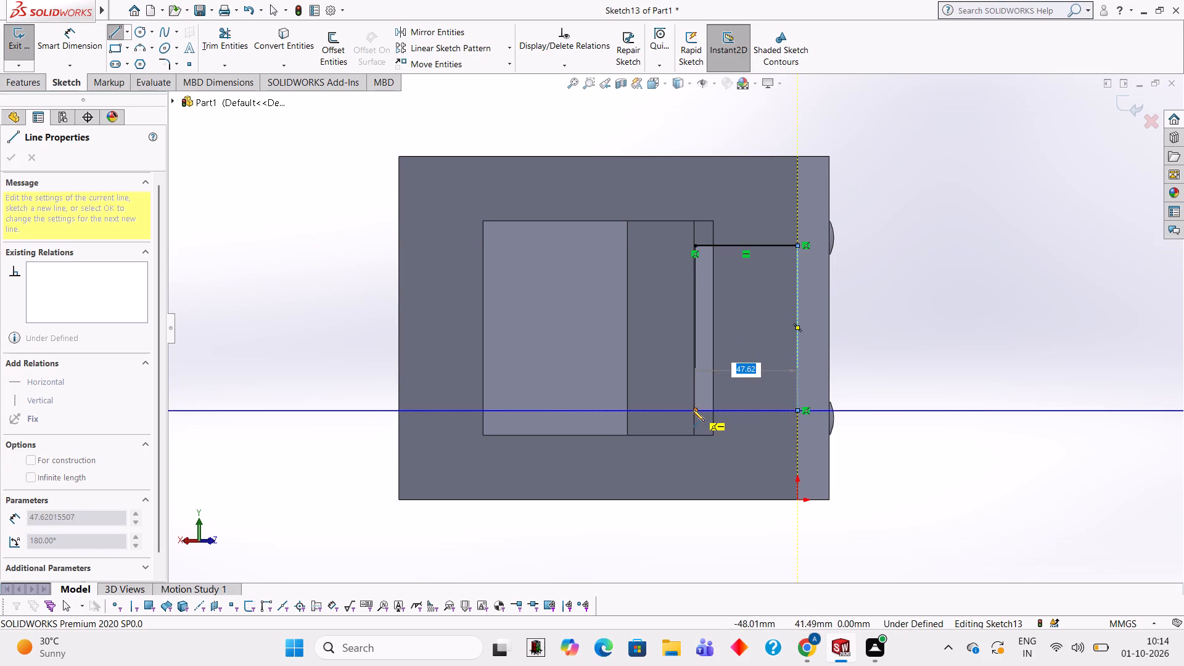
pyautogui.click(693, 409)
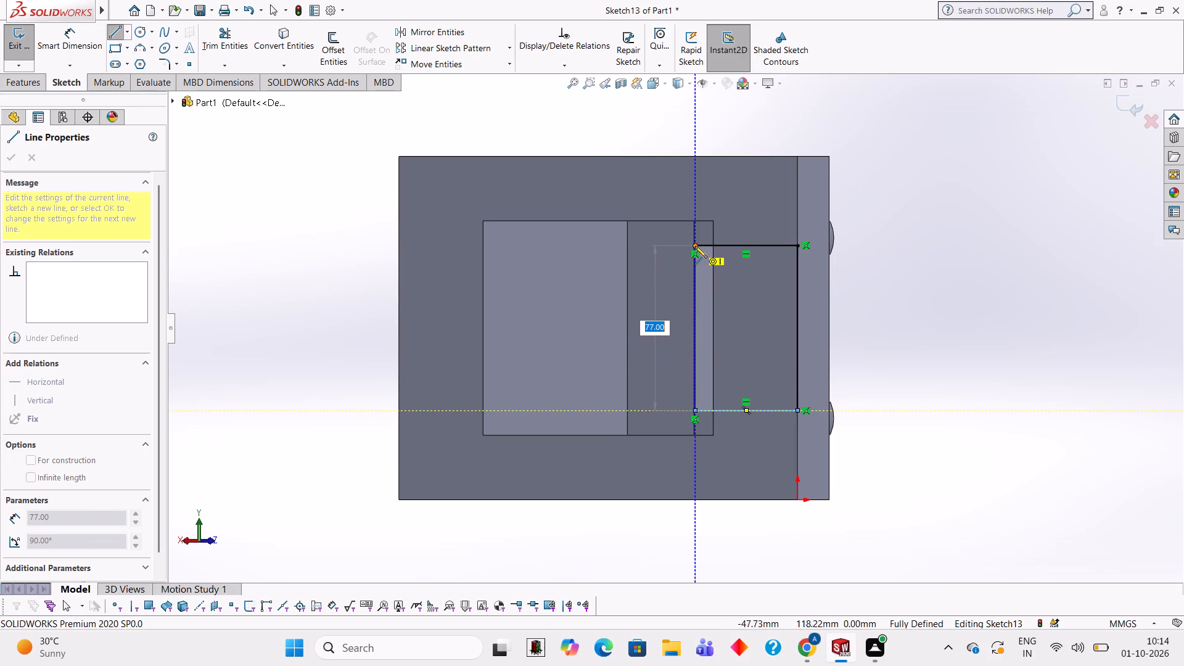
pyautogui.click(695, 246)
# Cut-extrude the rectangle as a blind cut into the block, trying depths of 20 and 18 mm before applying 17 mm.
pyautogui.click(28, 74)
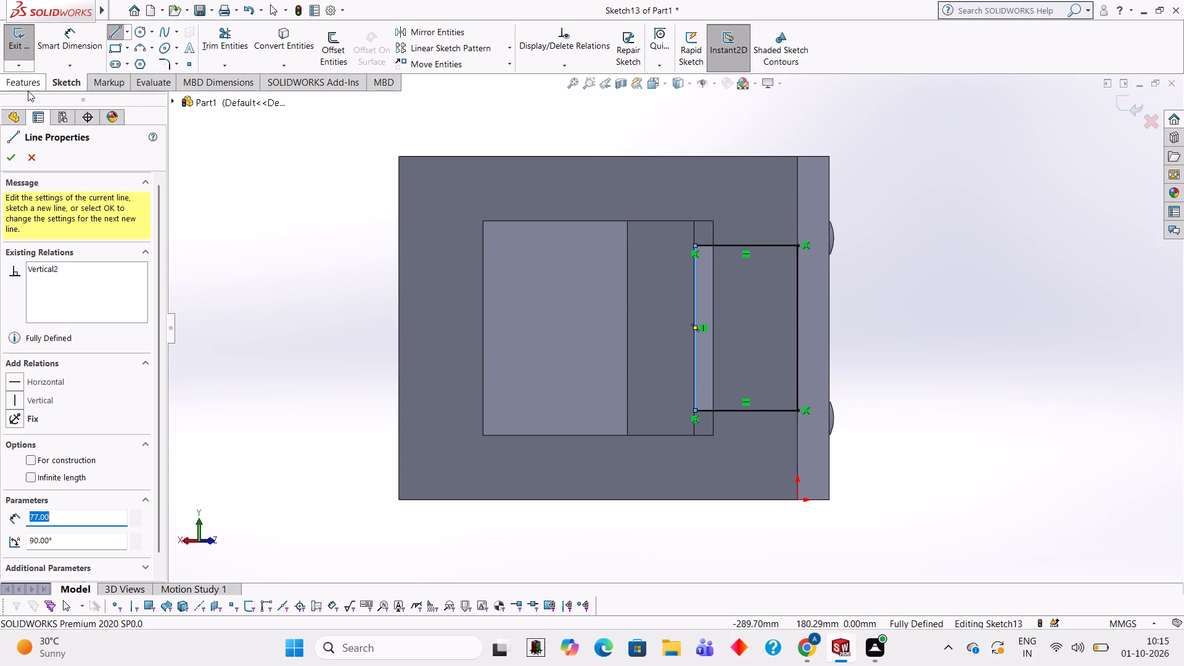
pyautogui.click(30, 90)
pyautogui.click(220, 51)
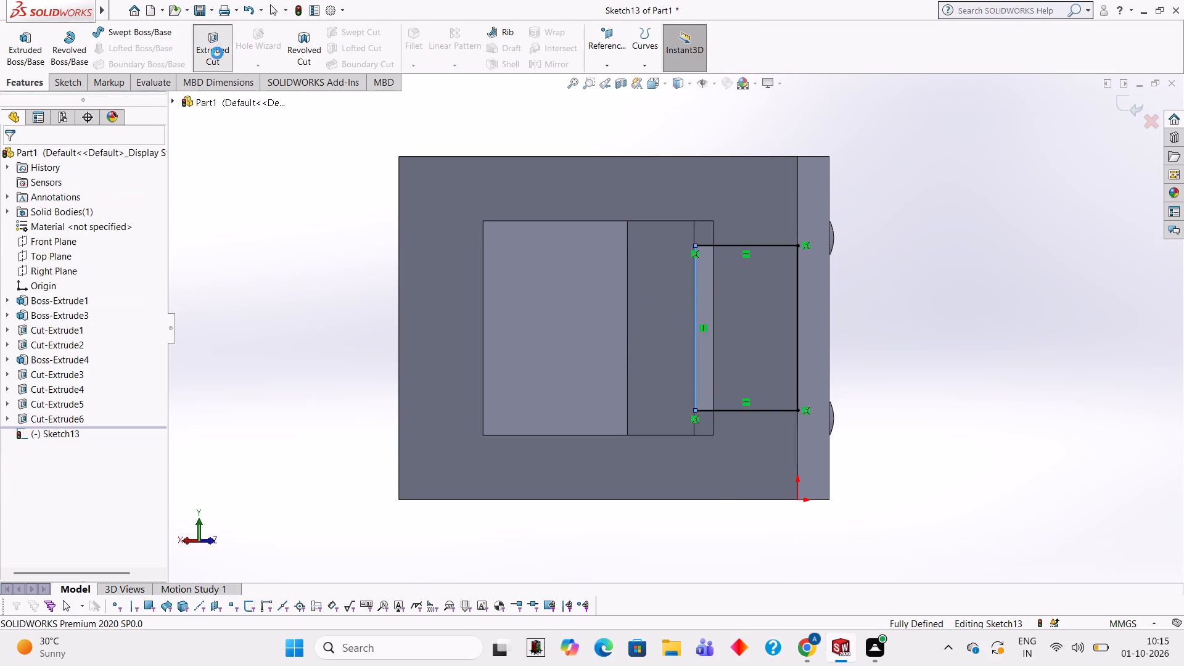
pyautogui.moveTo(752, 221); pyautogui.dragTo(586, 255, button='middle')
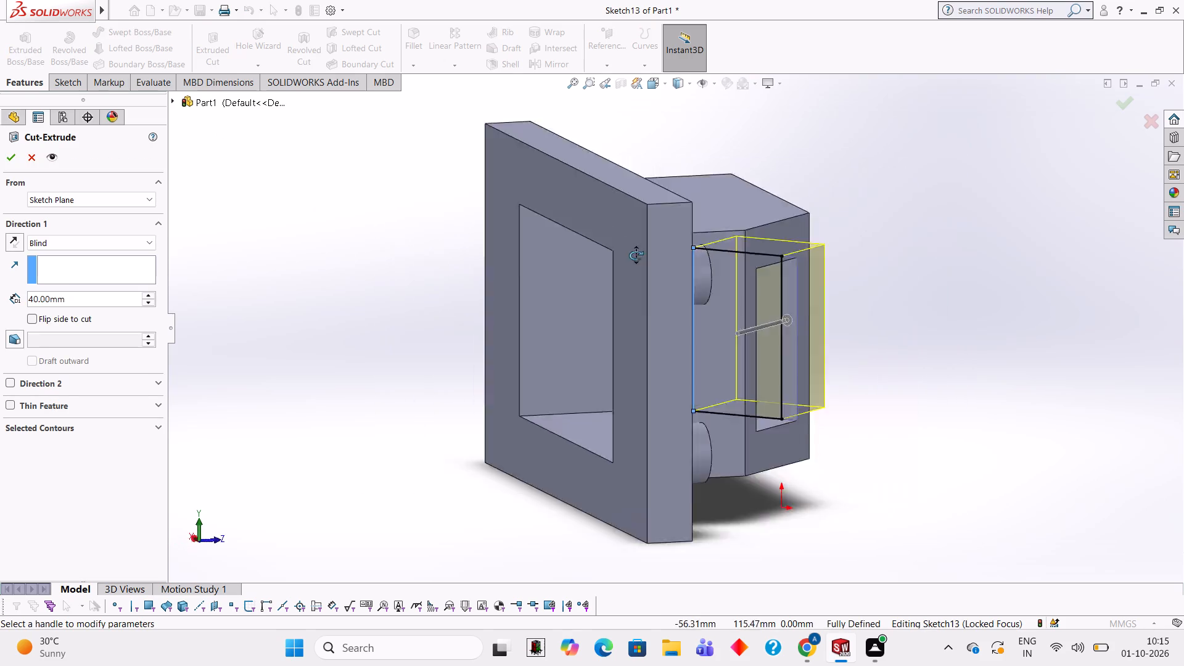
pyautogui.moveTo(586, 255); pyautogui.dragTo(564, 162, button='middle')
pyautogui.moveTo(629, 369); pyautogui.dragTo(644, 182, button='middle')
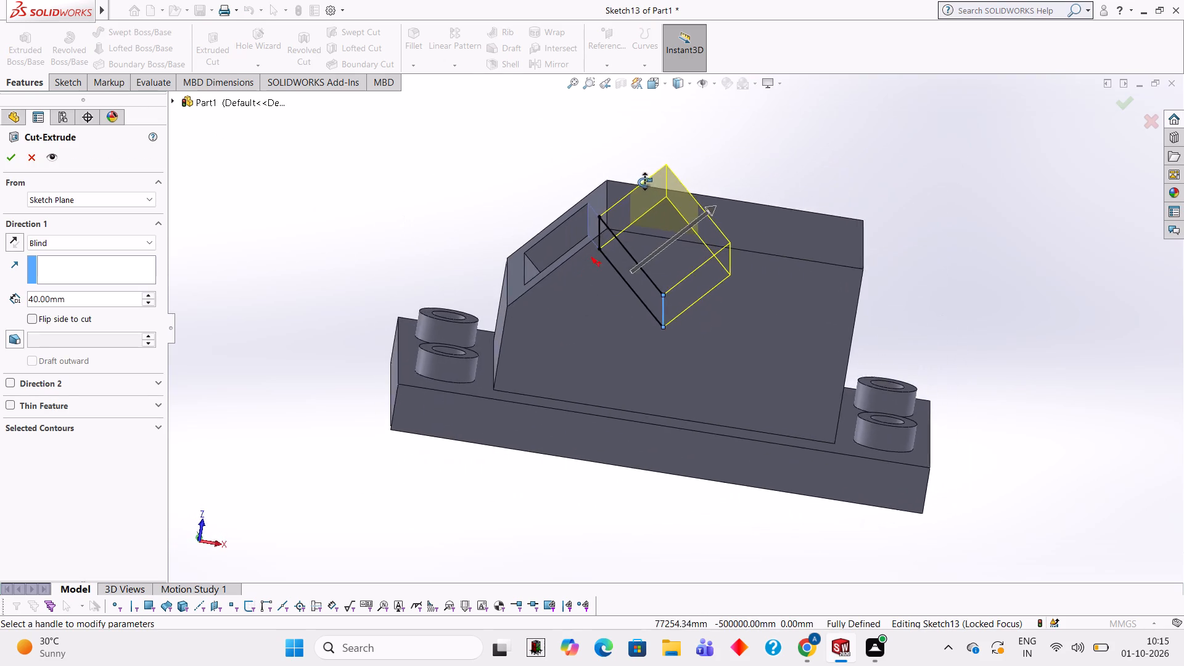
pyautogui.moveTo(644, 182); pyautogui.dragTo(631, 156, button='middle')
pyautogui.moveTo(612, 222); pyautogui.dragTo(620, 207, button='middle')
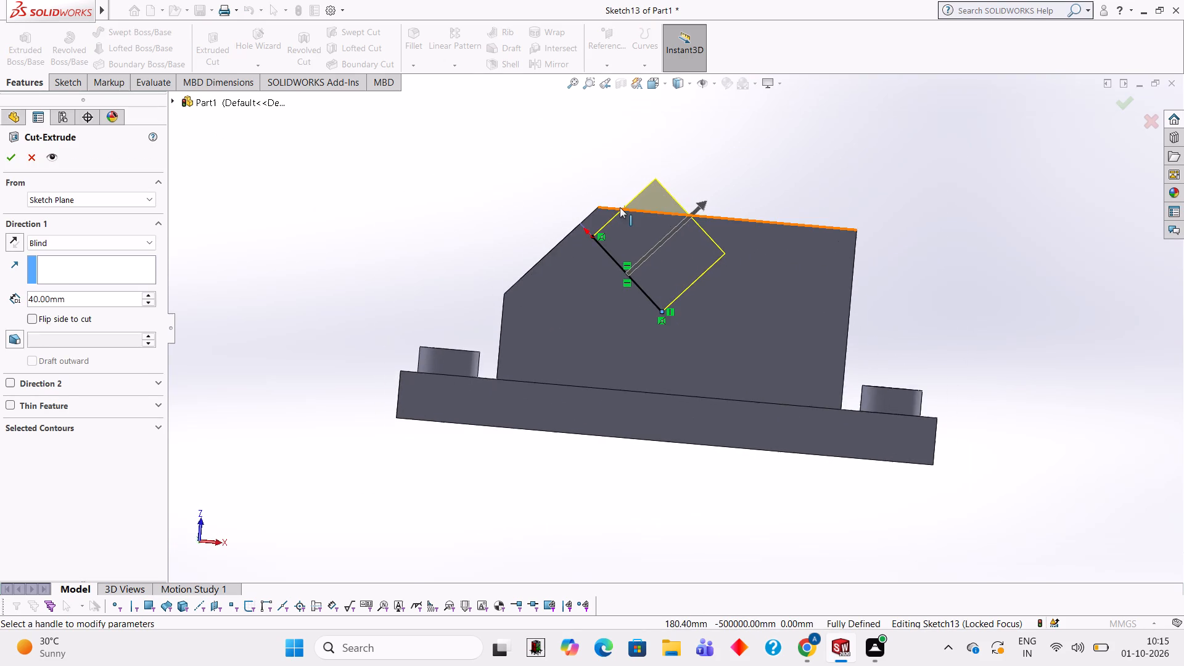
pyautogui.moveTo(620, 207); pyautogui.dragTo(608, 203, button='middle')
pyautogui.click(121, 289)
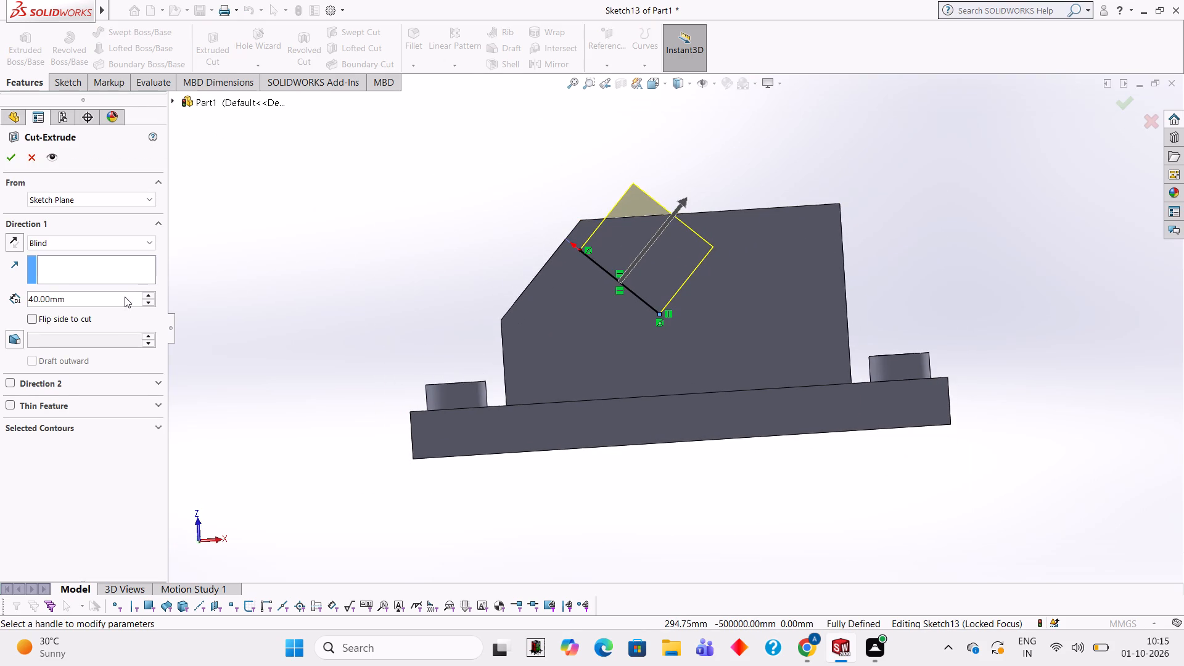
pyautogui.click(125, 295)
pyautogui.write('20')
pyautogui.press('Return')
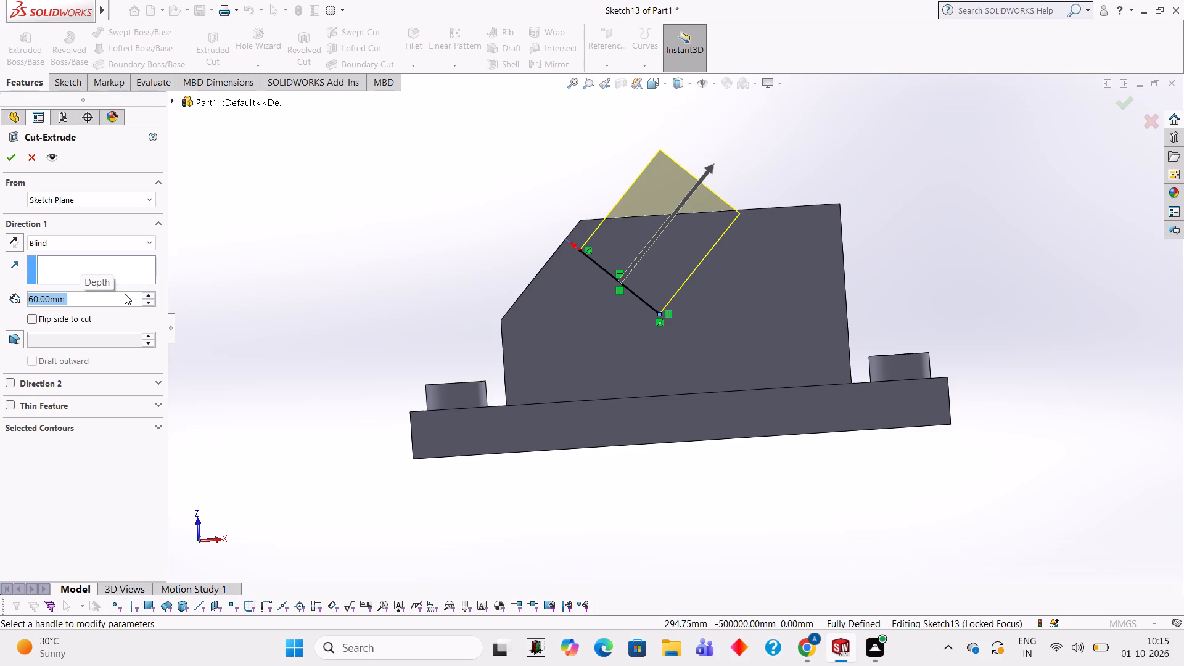
pyautogui.write('20')
pyautogui.press('Return')
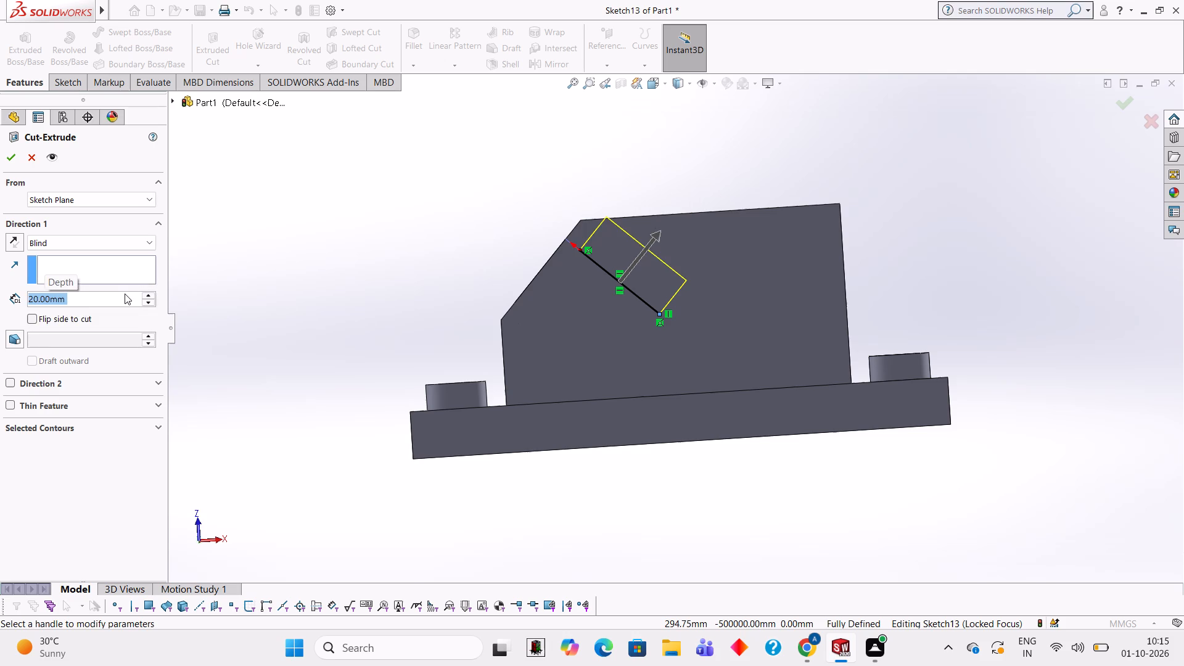
pyautogui.write('15')
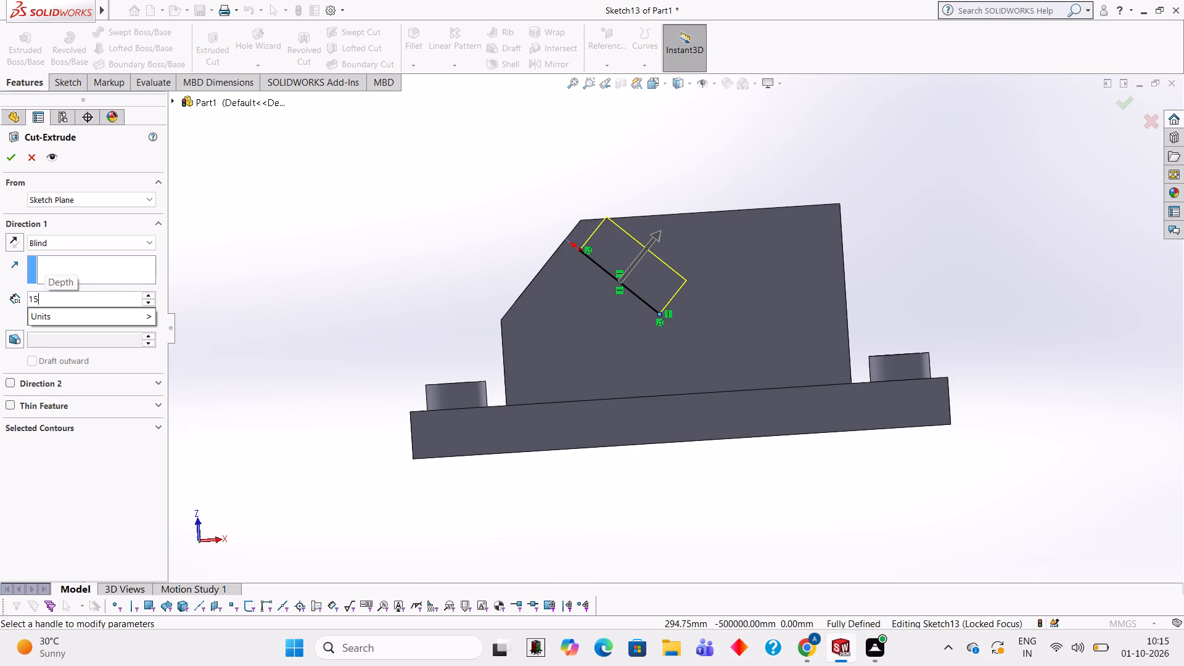
pyautogui.write('18')
pyautogui.press('Return')
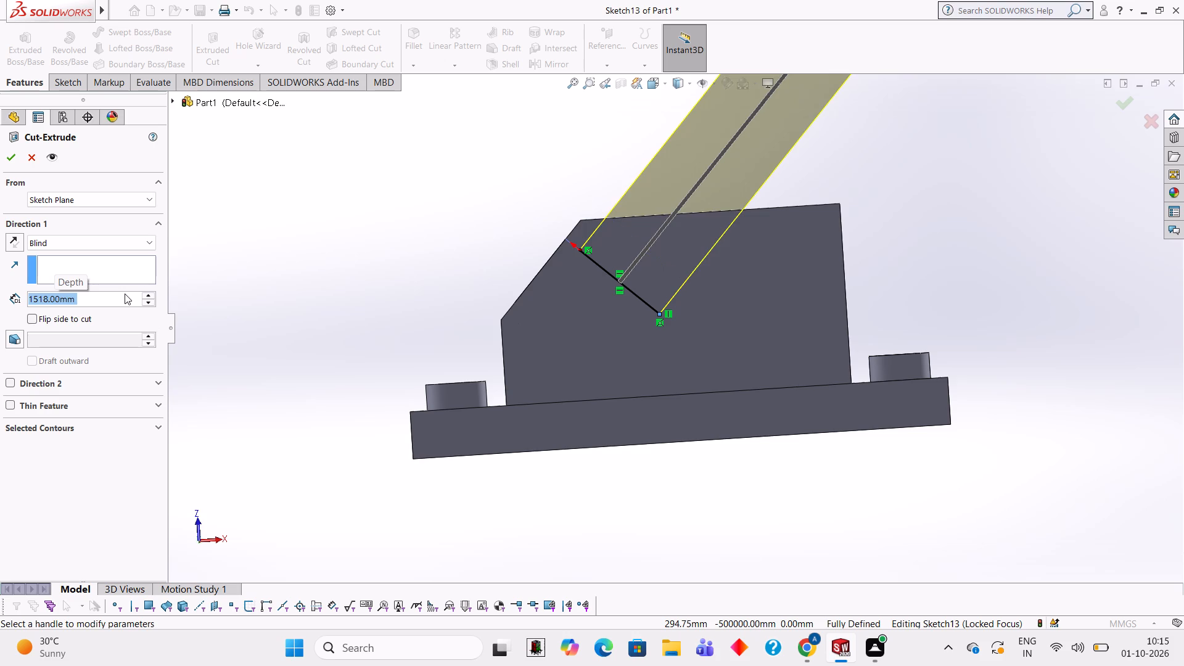
pyautogui.write('18')
pyautogui.press('Return')
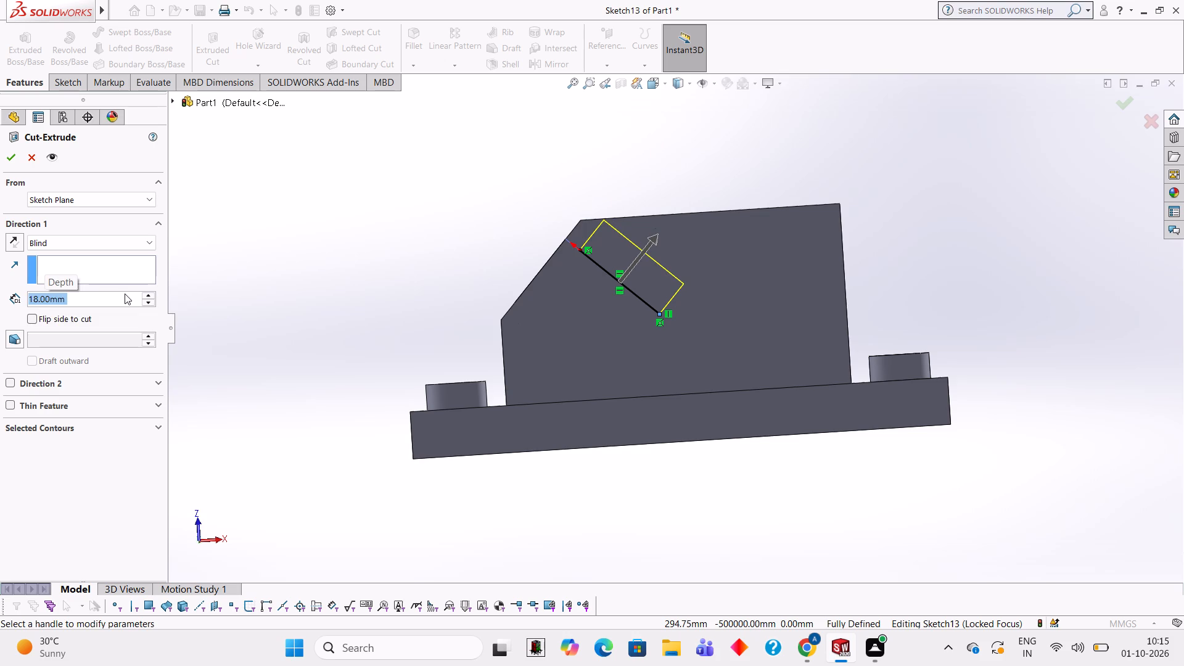
pyautogui.write('17')
pyautogui.press('Return')
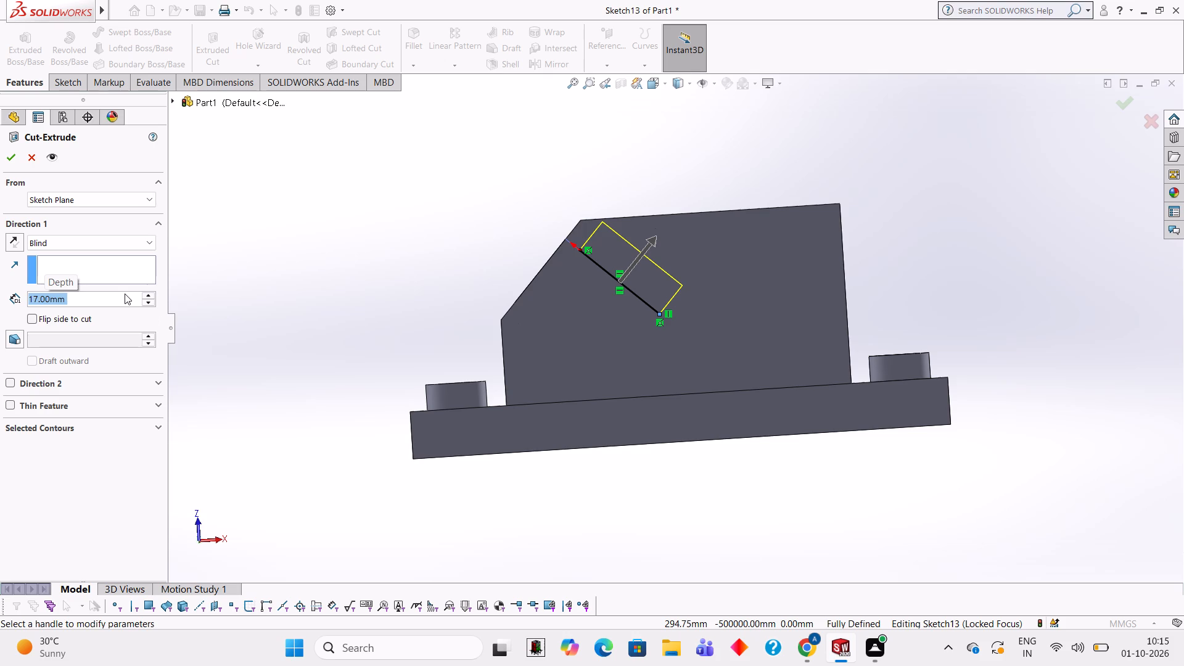
pyautogui.click(13, 158)
pyautogui.click(270, 210)
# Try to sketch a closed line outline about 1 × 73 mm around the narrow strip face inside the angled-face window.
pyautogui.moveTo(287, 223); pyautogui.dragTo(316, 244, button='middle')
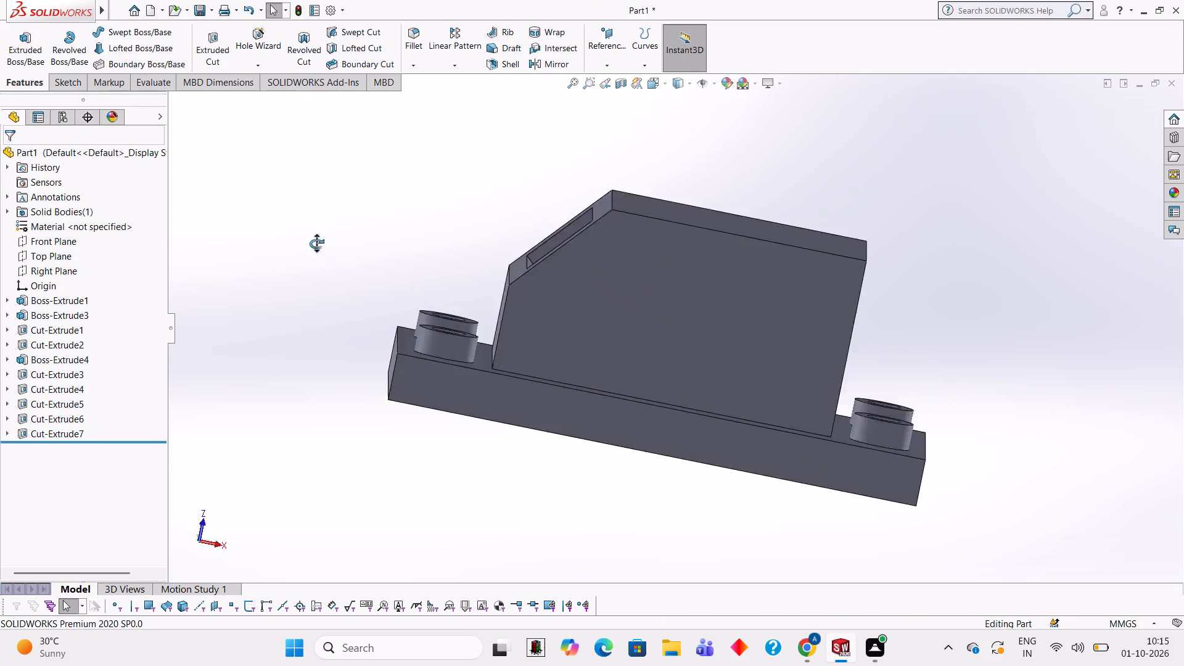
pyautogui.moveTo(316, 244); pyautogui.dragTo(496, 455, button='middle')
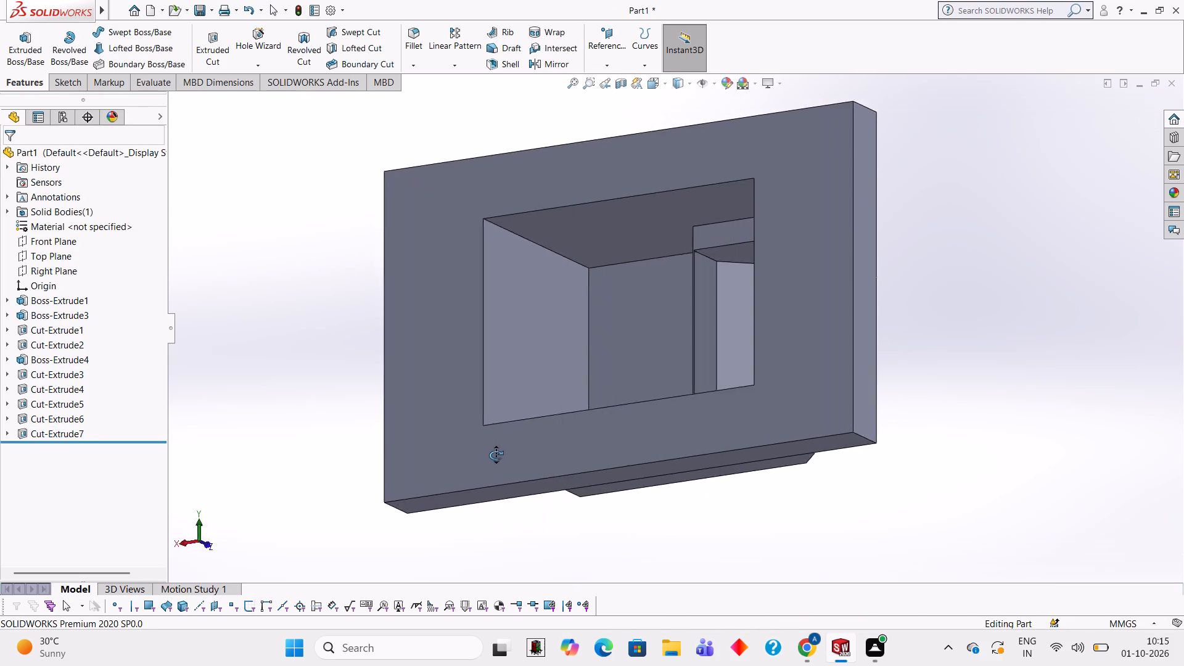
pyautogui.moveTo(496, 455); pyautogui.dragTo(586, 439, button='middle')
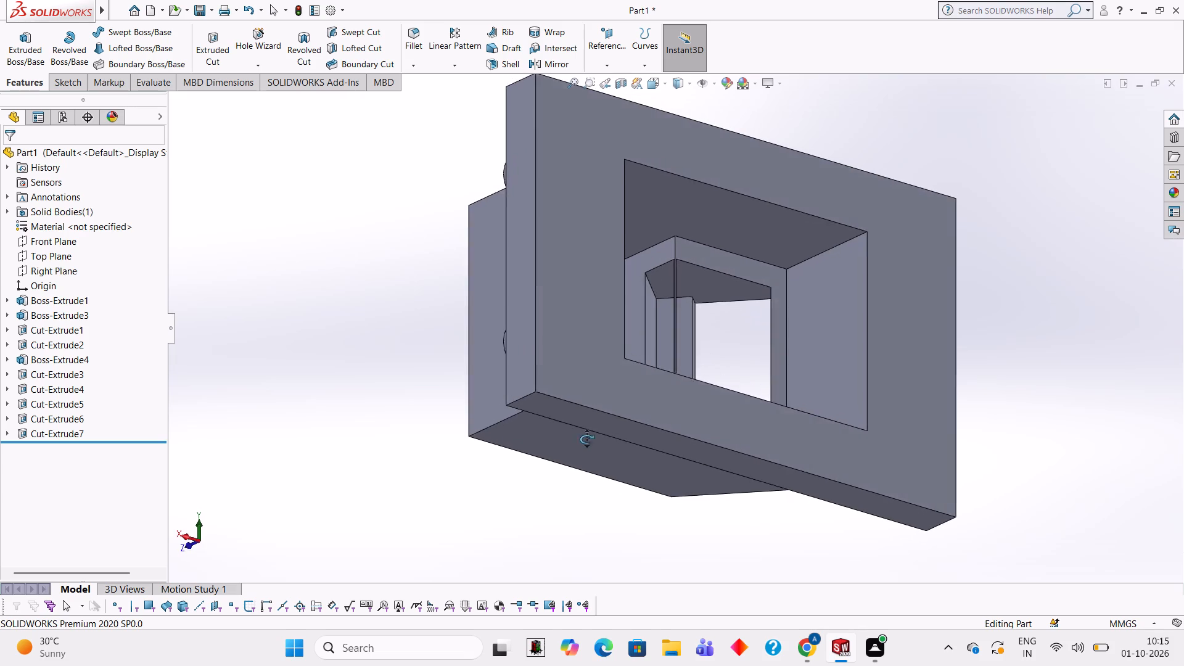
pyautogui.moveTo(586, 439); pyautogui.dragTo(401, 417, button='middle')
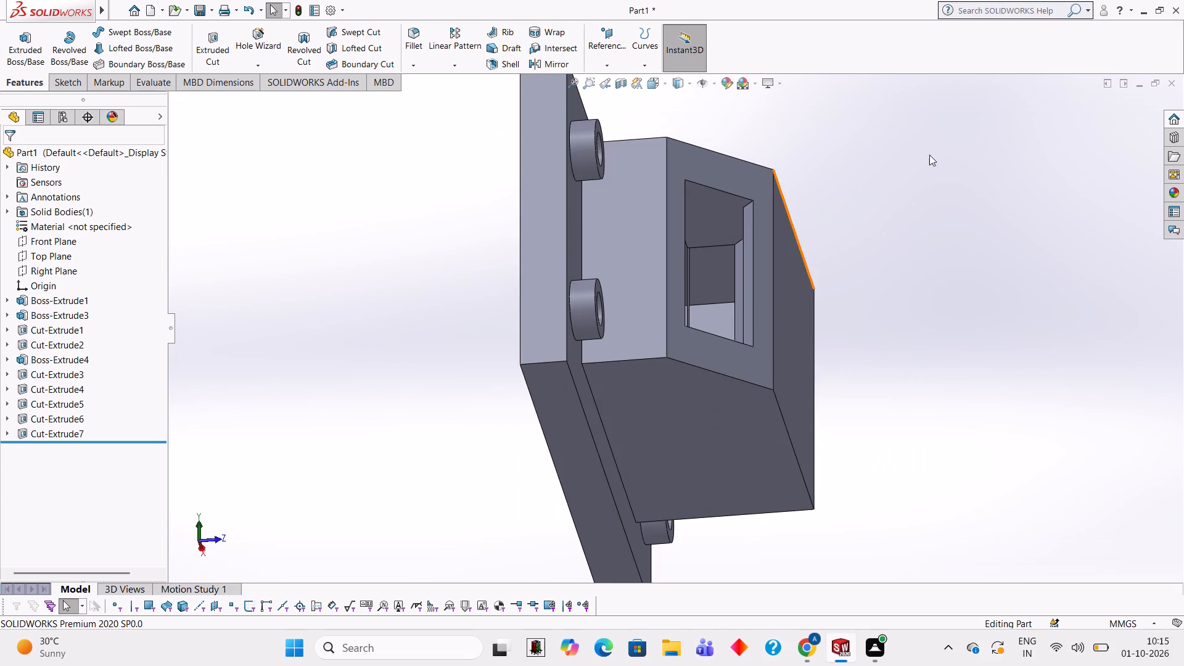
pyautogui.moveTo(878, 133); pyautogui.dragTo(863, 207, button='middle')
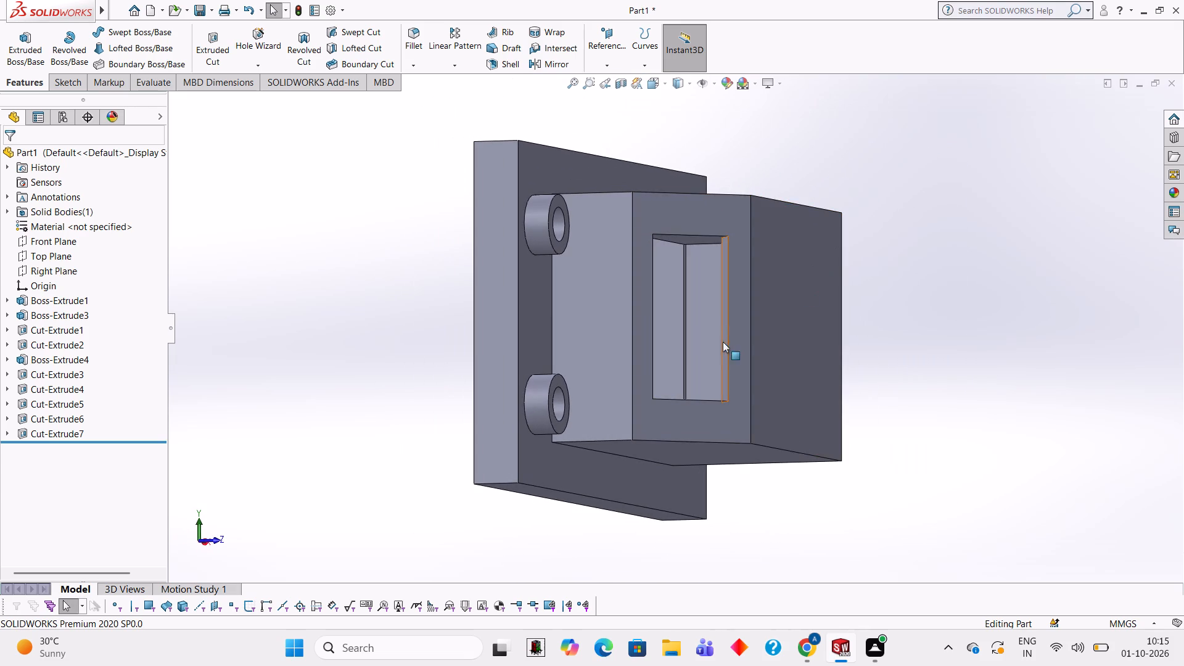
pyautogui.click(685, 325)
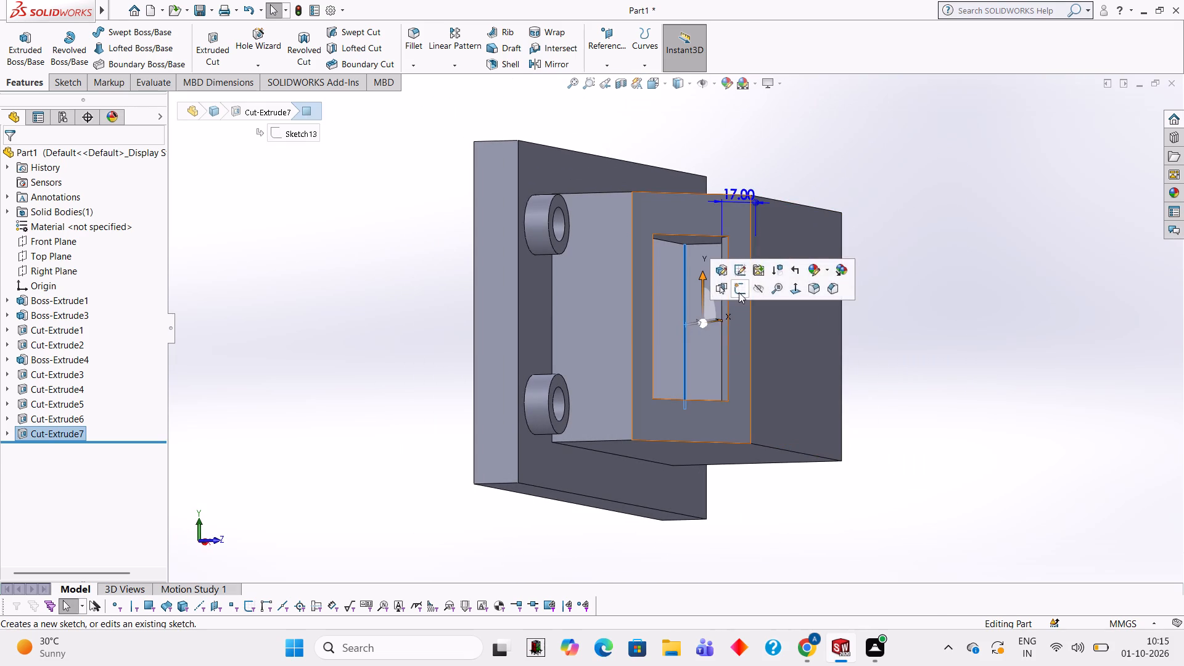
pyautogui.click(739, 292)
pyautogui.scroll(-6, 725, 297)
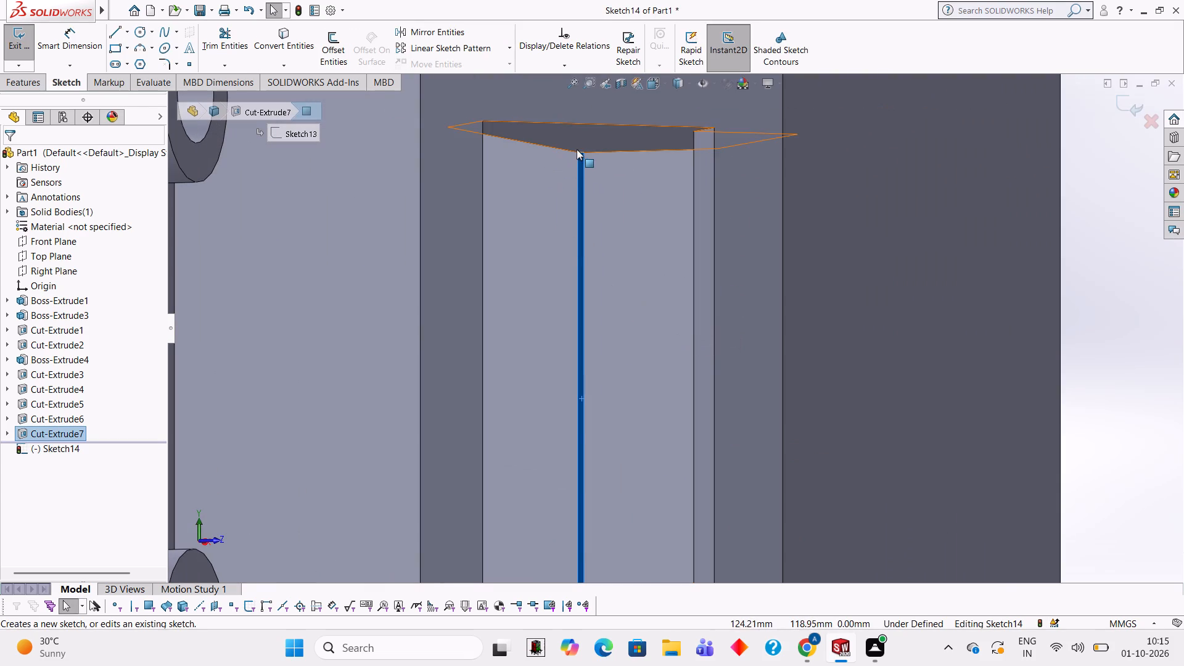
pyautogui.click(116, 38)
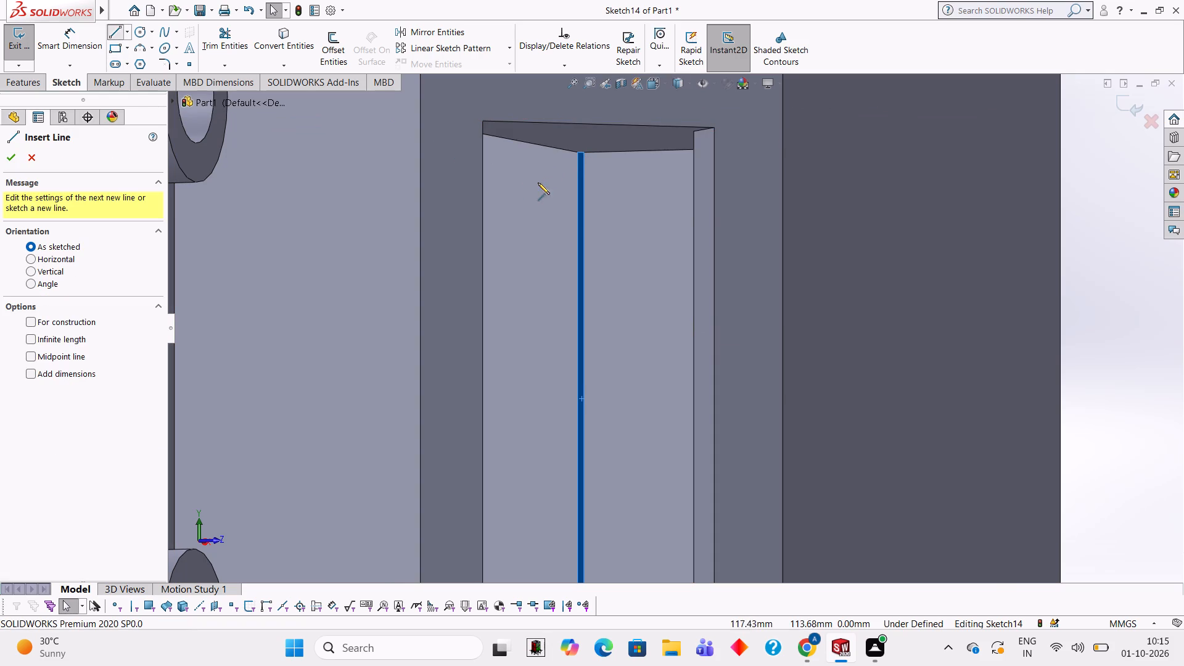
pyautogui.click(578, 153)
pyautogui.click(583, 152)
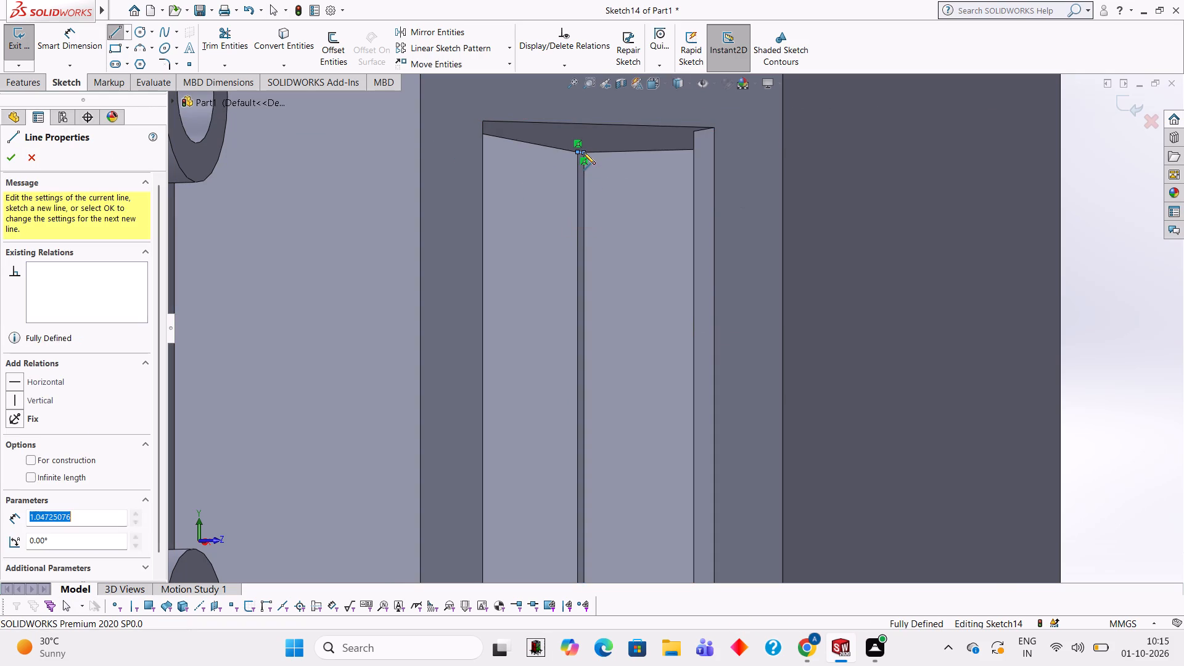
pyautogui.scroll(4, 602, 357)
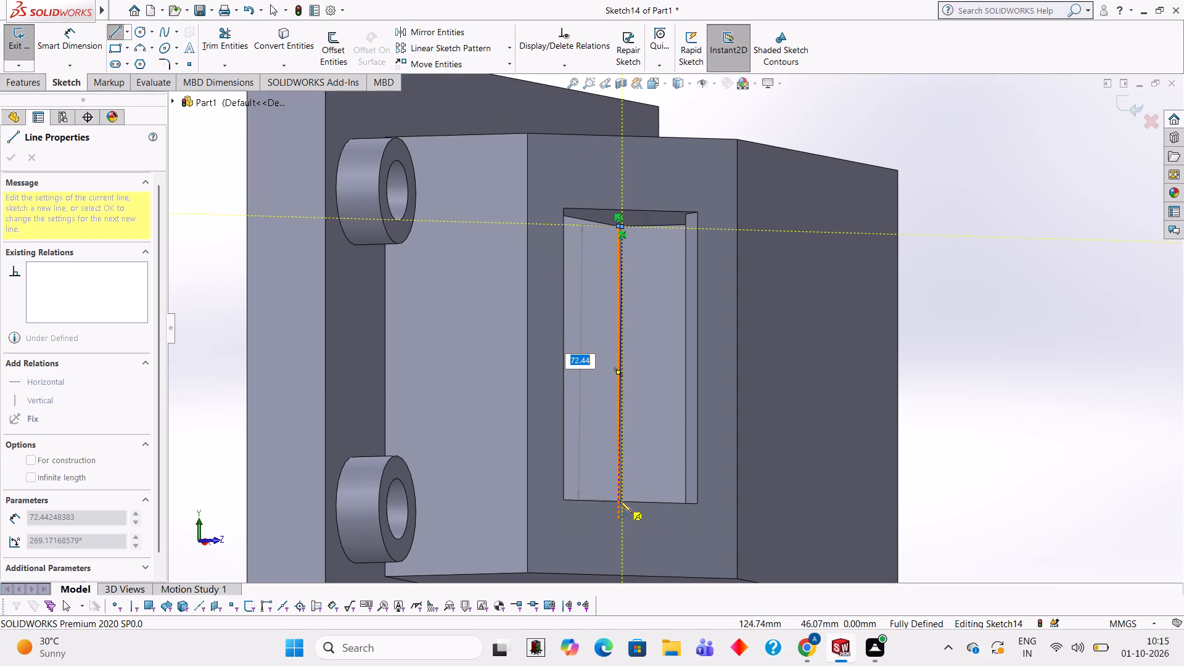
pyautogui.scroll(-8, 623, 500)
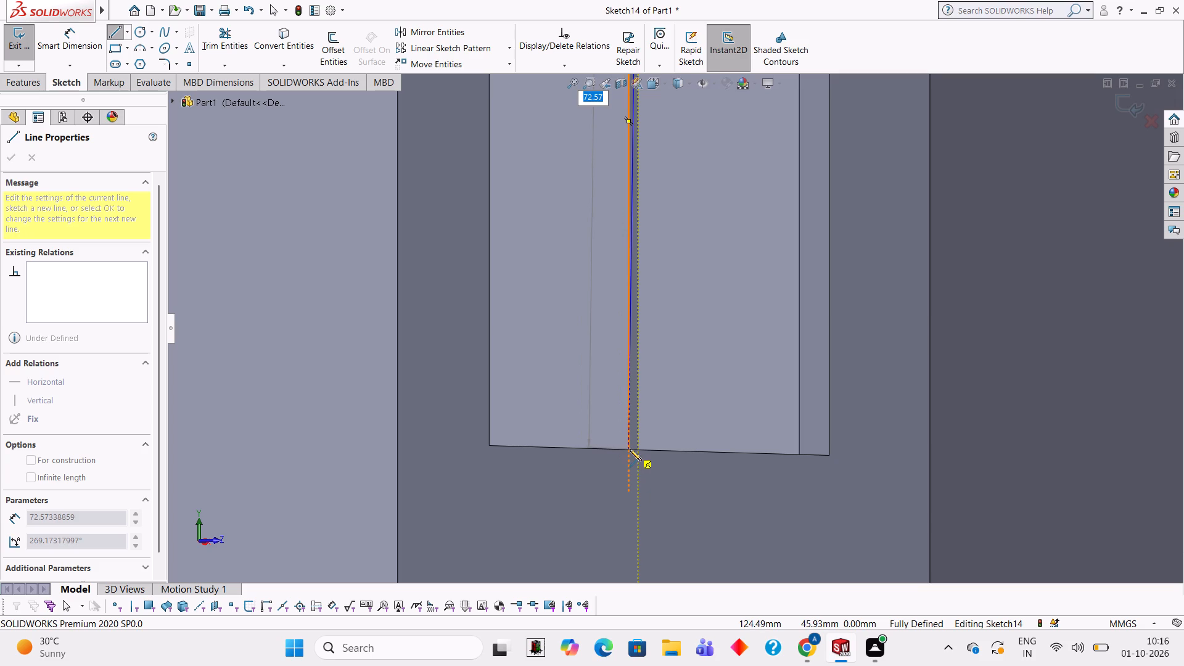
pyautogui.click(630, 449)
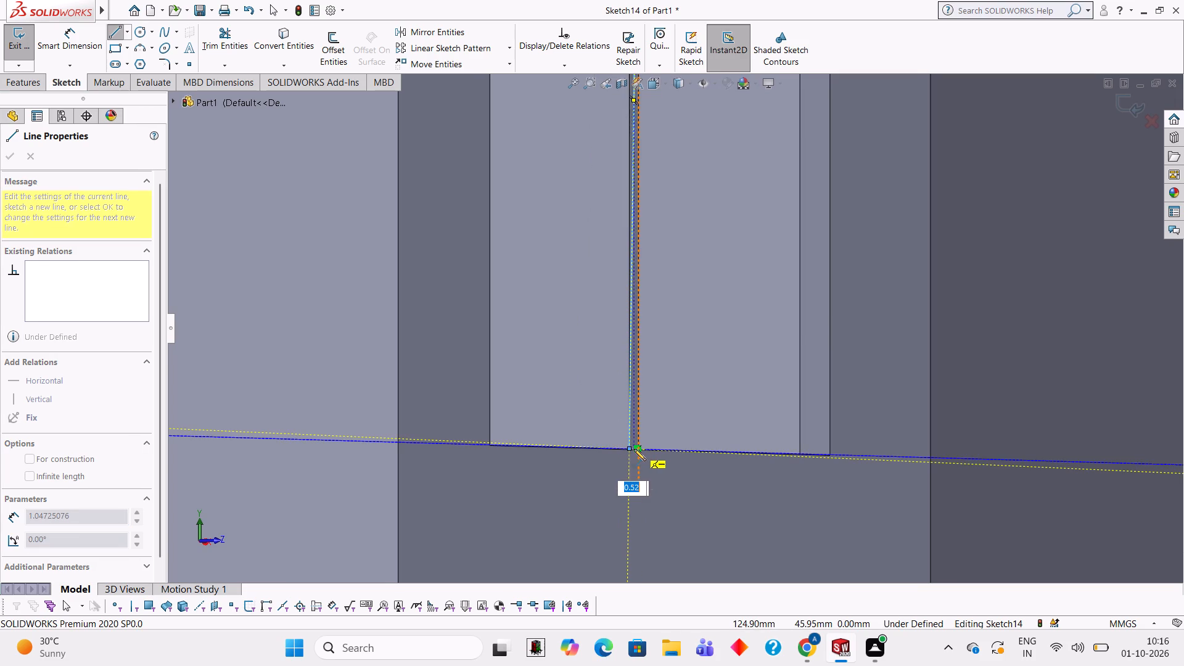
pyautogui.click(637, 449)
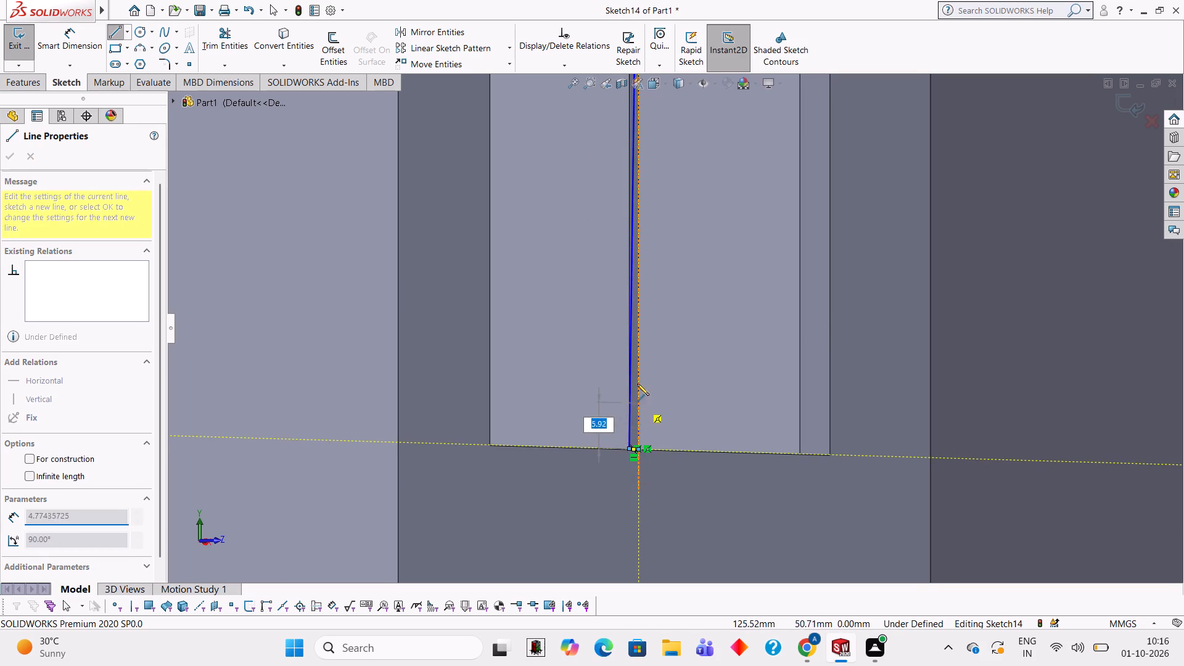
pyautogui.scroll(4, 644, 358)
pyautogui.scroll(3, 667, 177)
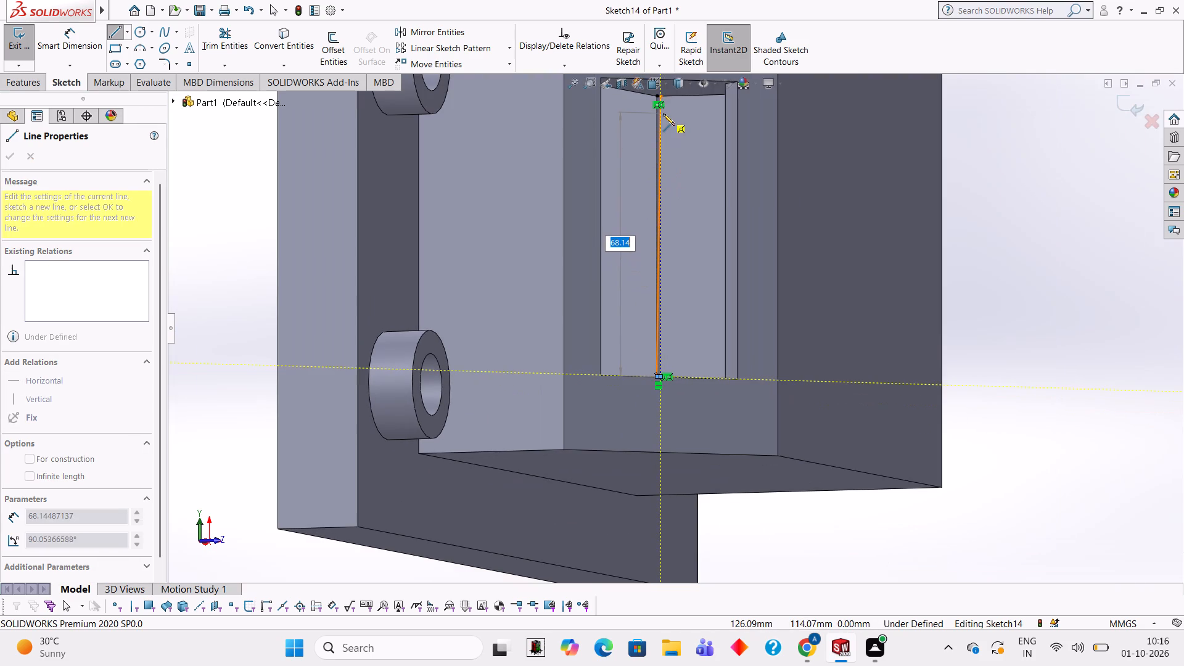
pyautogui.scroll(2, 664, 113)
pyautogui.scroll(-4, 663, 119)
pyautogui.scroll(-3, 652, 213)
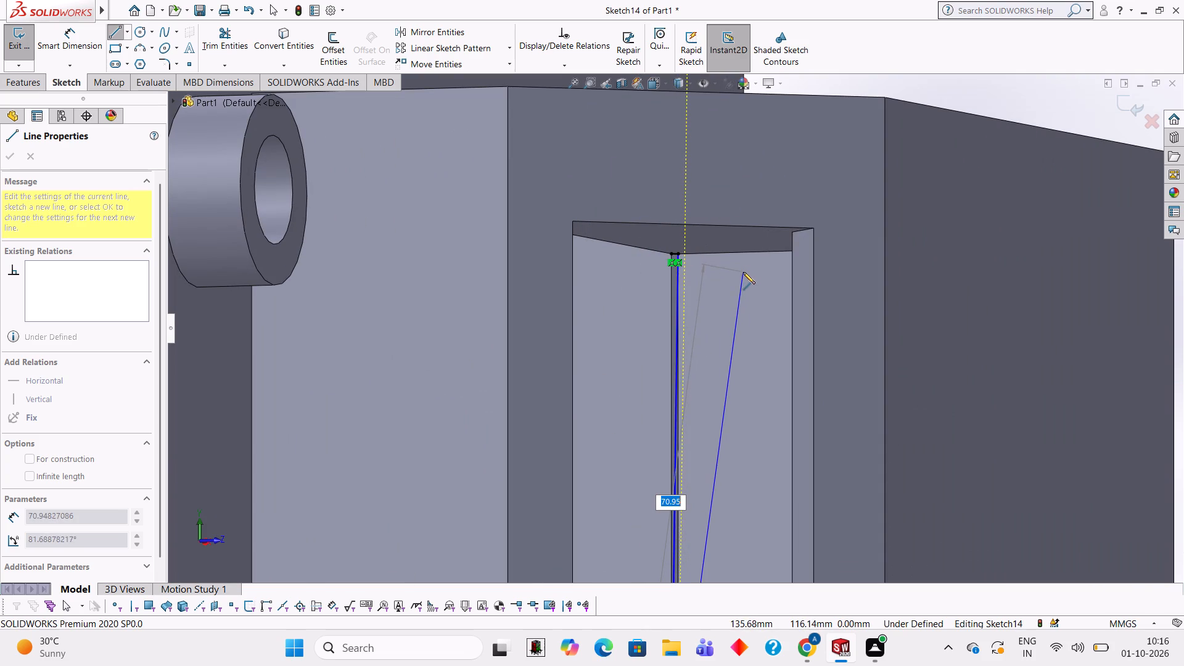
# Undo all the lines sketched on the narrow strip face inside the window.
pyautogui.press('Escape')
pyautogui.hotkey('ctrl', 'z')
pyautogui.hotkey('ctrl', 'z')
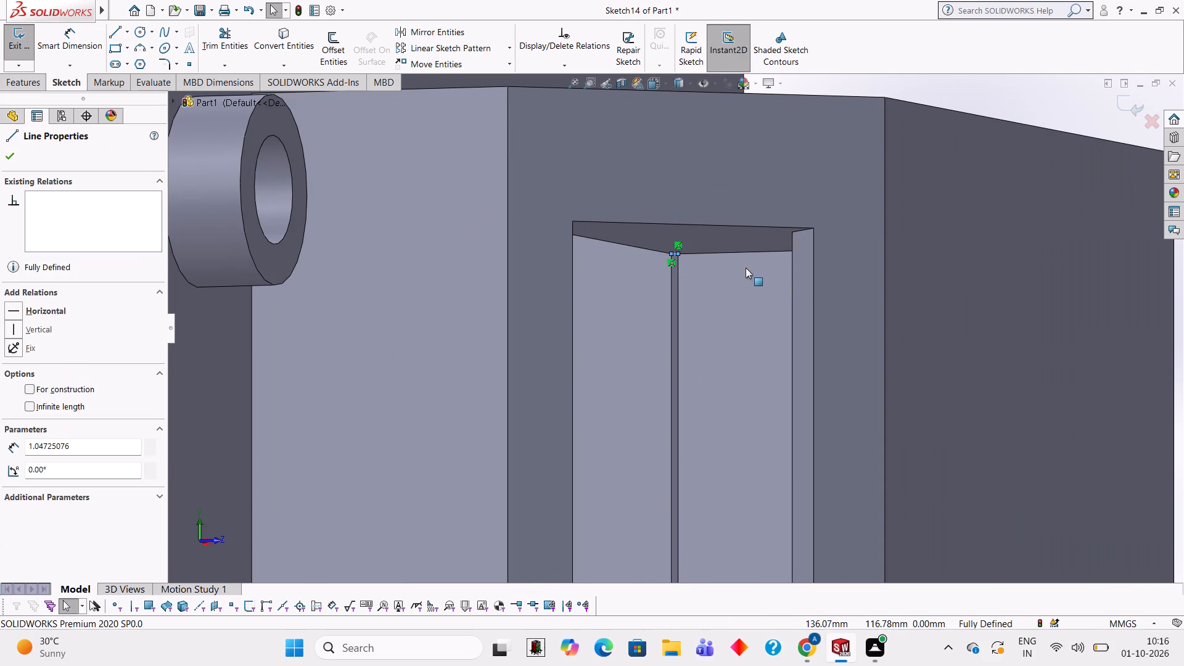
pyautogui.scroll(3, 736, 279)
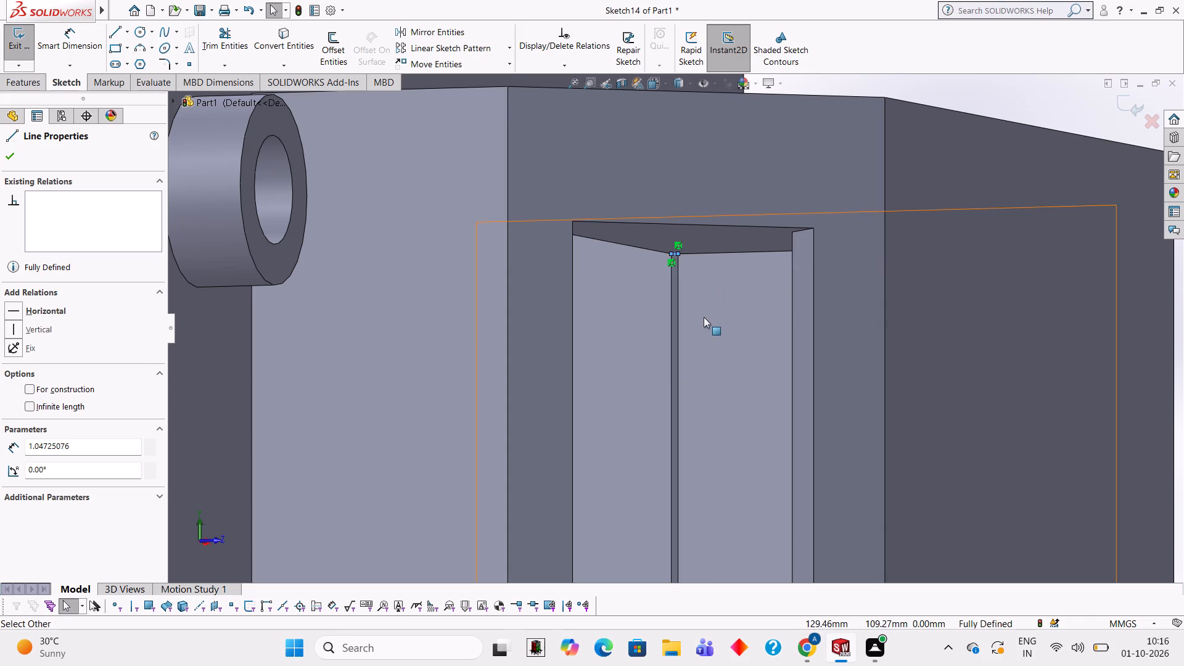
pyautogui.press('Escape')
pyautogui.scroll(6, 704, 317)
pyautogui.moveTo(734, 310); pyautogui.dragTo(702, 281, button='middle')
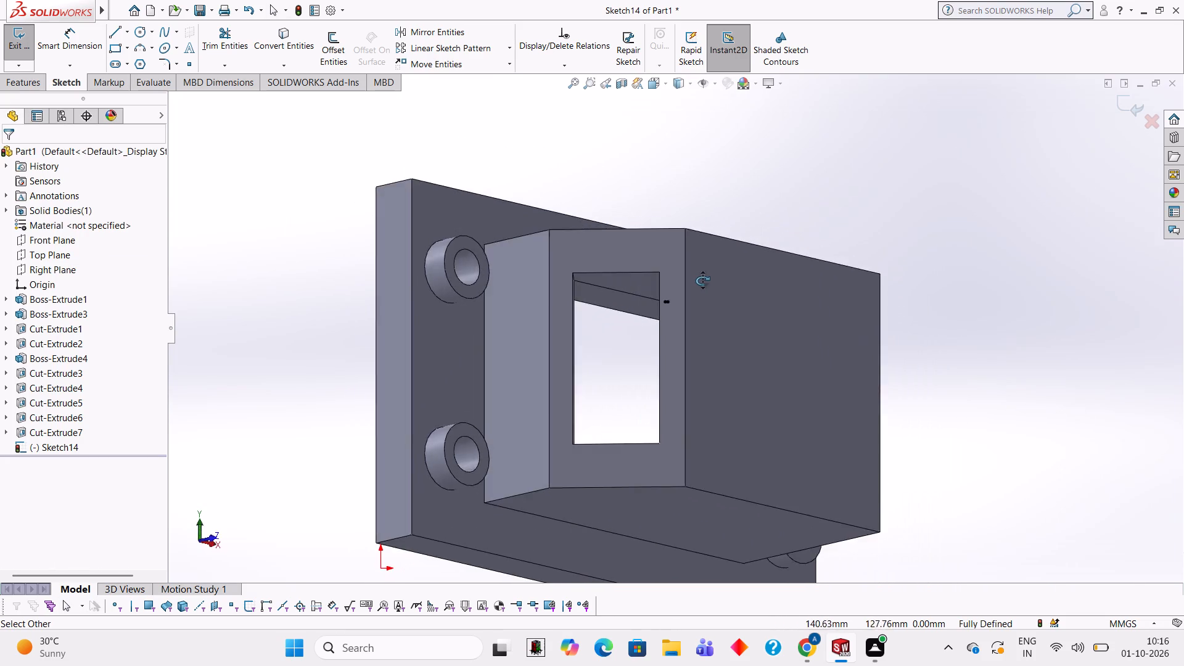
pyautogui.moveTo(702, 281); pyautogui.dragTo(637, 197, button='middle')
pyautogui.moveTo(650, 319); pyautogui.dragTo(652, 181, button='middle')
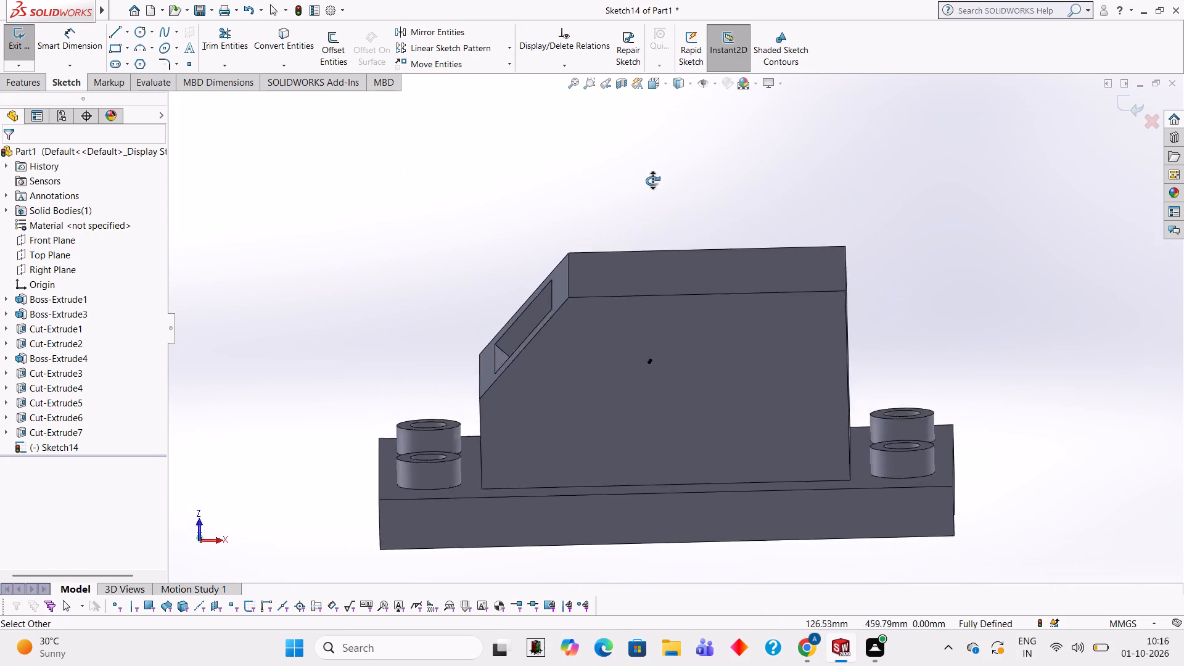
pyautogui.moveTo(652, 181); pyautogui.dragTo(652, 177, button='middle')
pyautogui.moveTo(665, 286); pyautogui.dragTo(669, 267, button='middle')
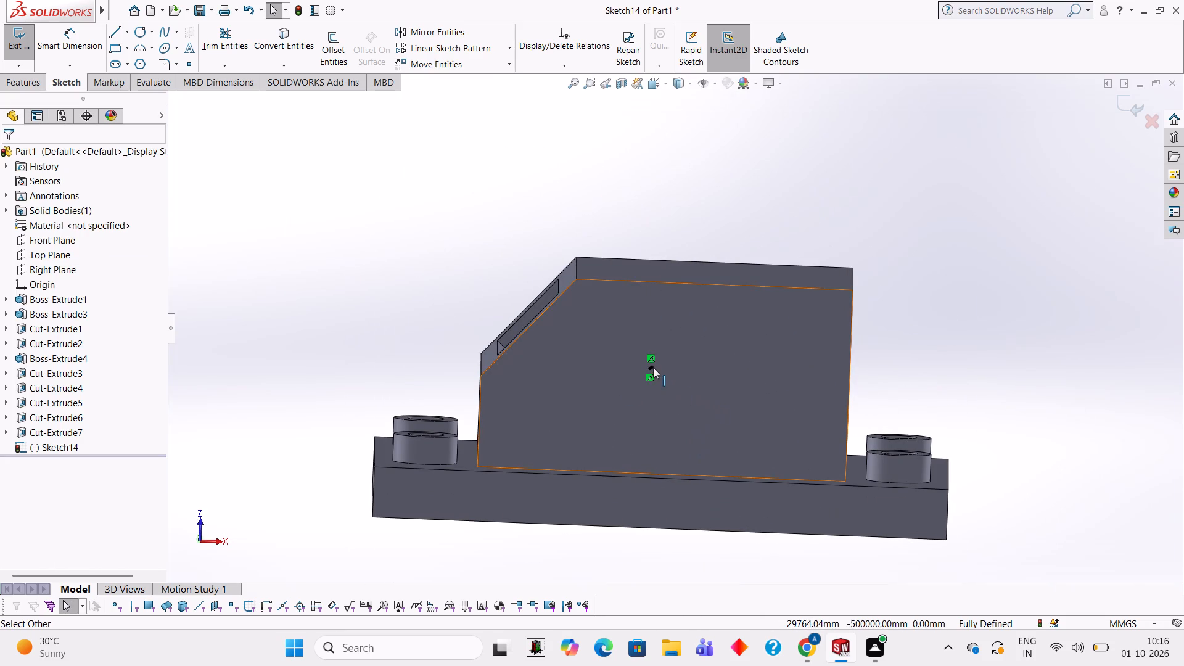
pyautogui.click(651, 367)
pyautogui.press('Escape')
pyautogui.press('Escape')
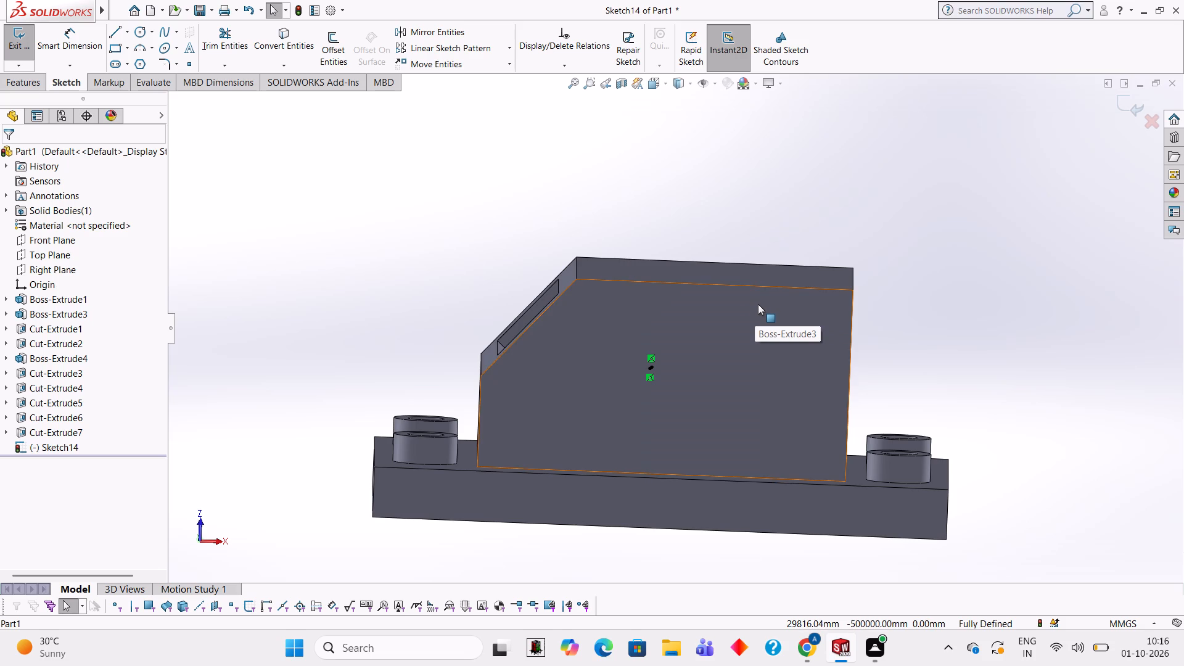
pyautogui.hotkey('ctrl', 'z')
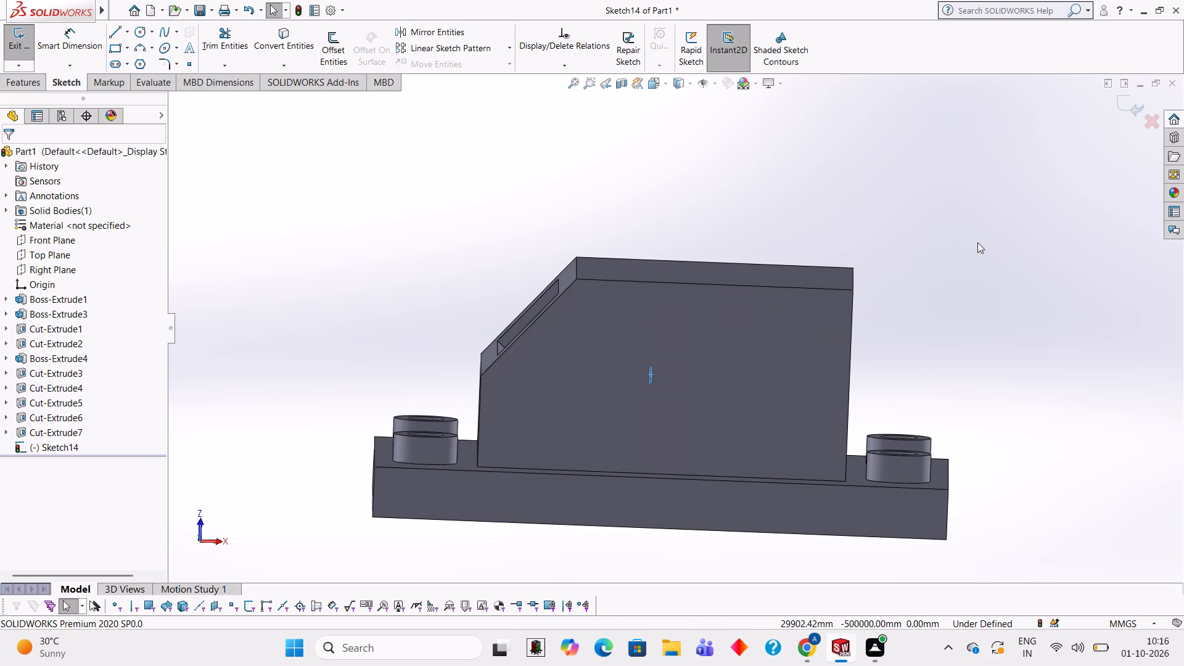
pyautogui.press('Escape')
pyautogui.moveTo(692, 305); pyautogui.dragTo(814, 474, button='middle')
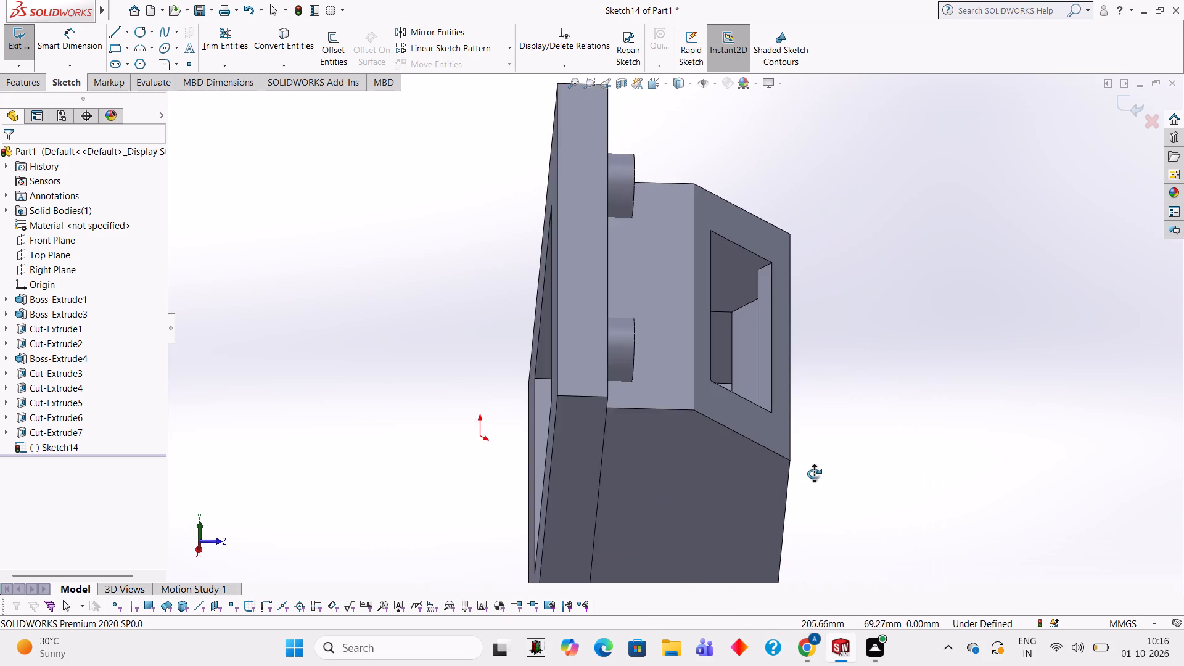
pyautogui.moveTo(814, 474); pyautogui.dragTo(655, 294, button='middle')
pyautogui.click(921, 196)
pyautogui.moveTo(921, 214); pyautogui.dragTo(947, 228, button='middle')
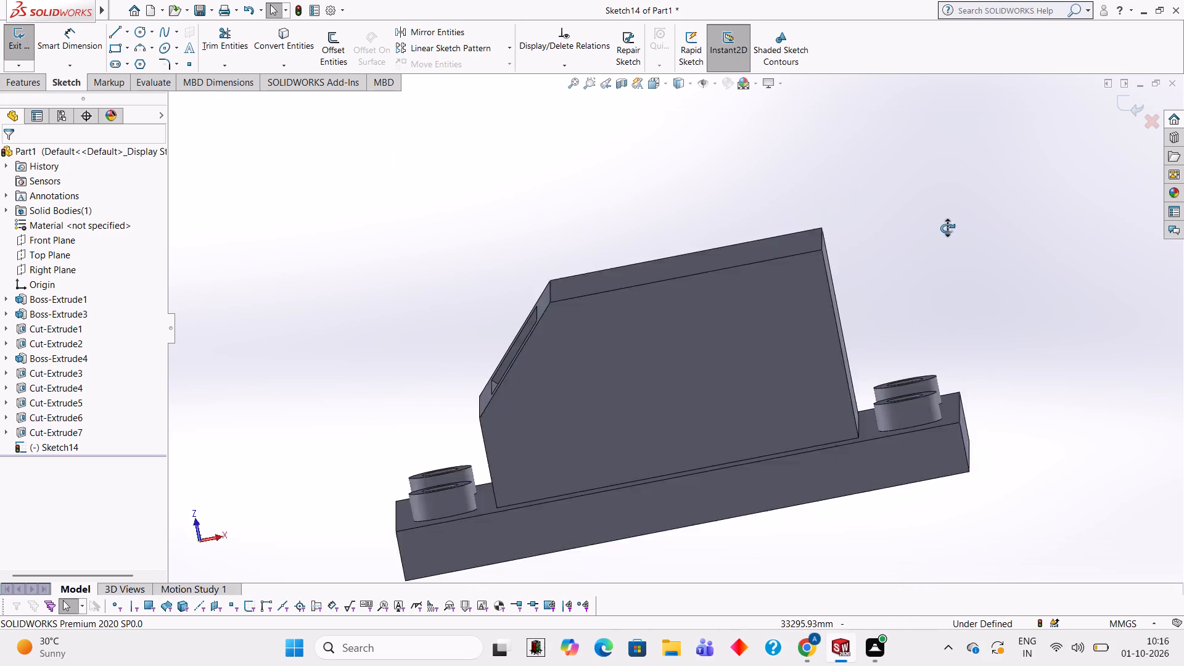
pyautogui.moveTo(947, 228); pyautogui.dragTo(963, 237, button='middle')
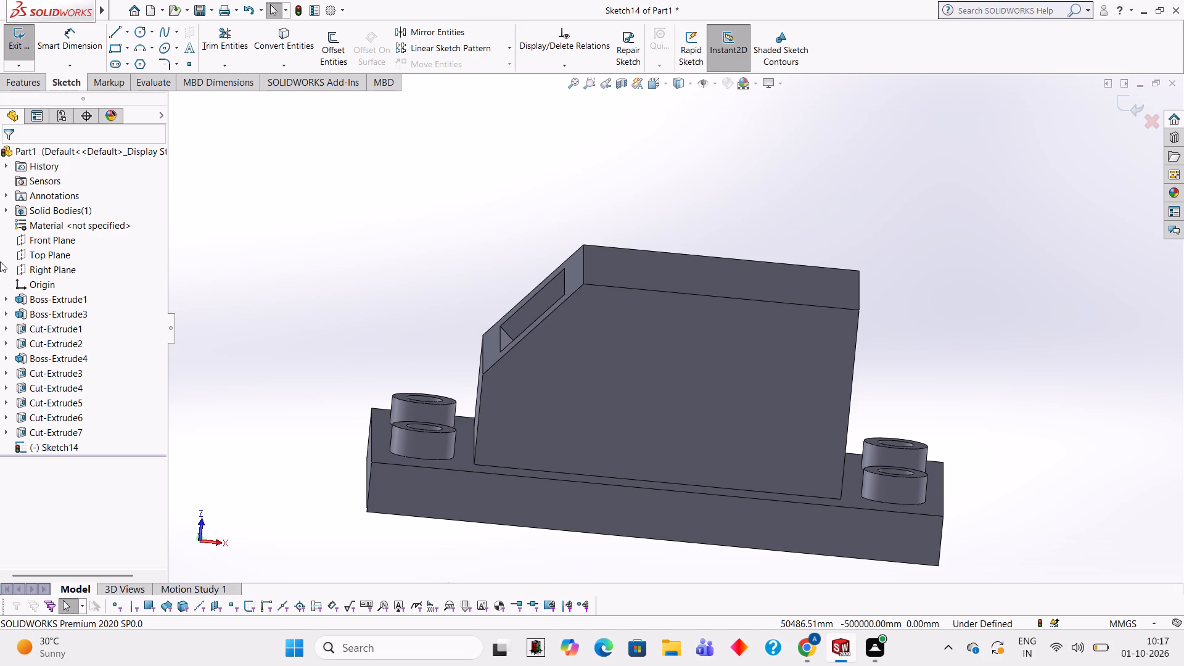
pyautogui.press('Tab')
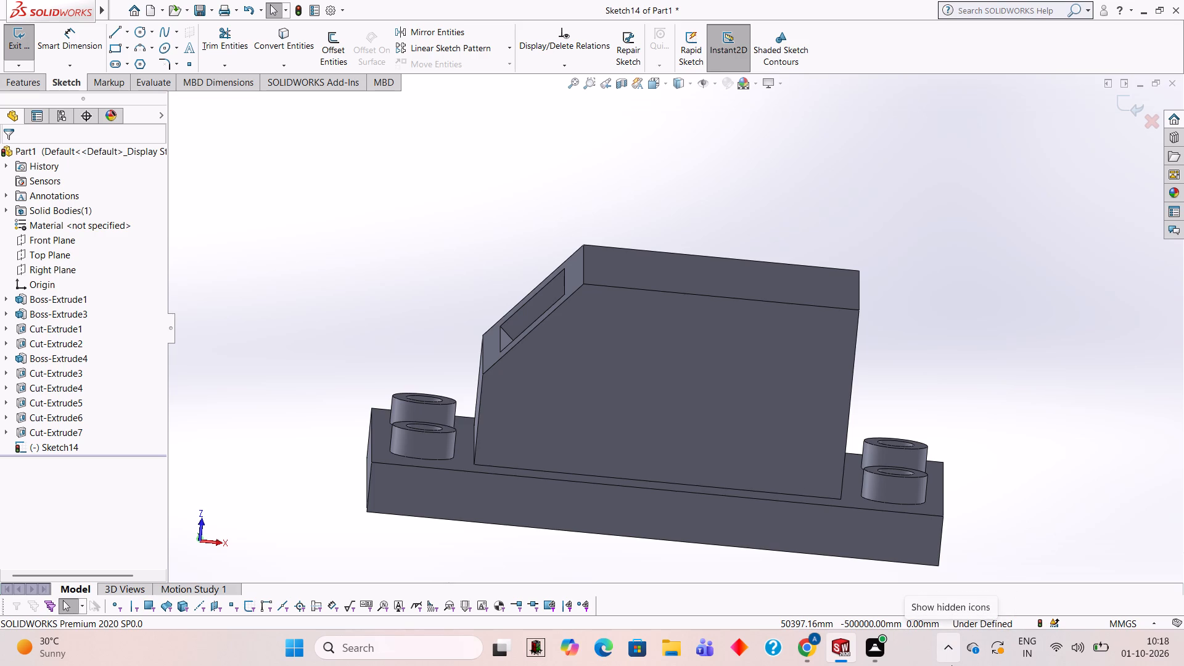
# Close the emptied sketch on the narrow strip face inside the angled-face window.
pyautogui.scroll(-1, 990, 428)
pyautogui.scroll(3, 993, 428)
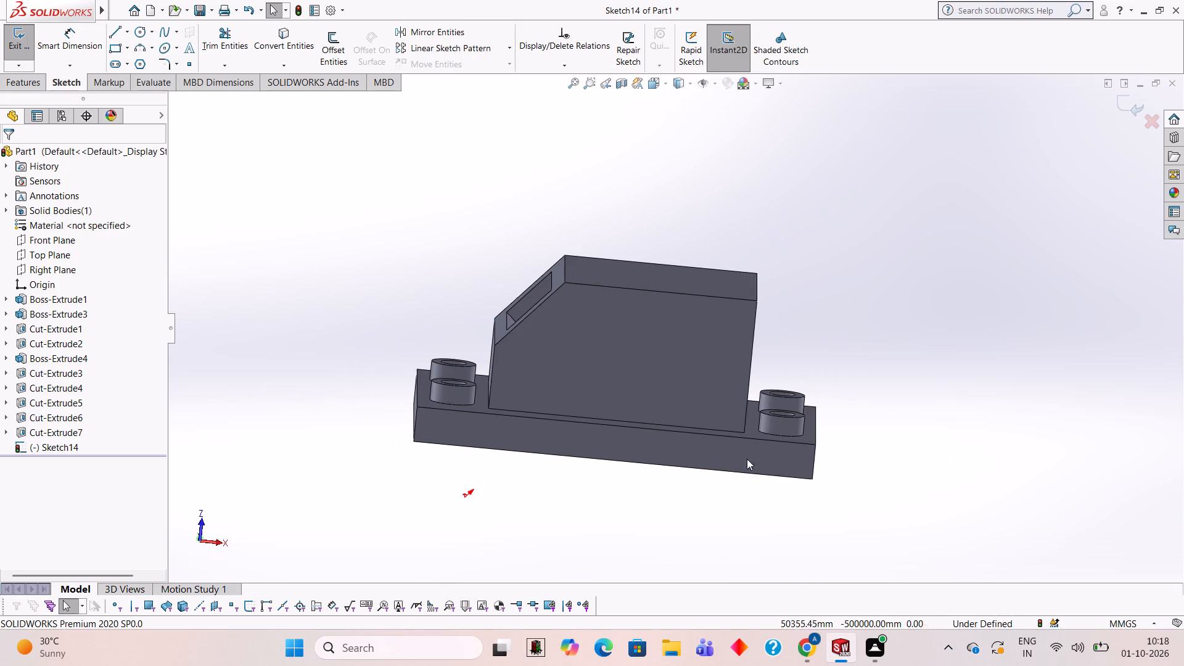
pyautogui.scroll(-1, 497, 445)
pyautogui.moveTo(855, 323); pyautogui.dragTo(808, 320, button='middle')
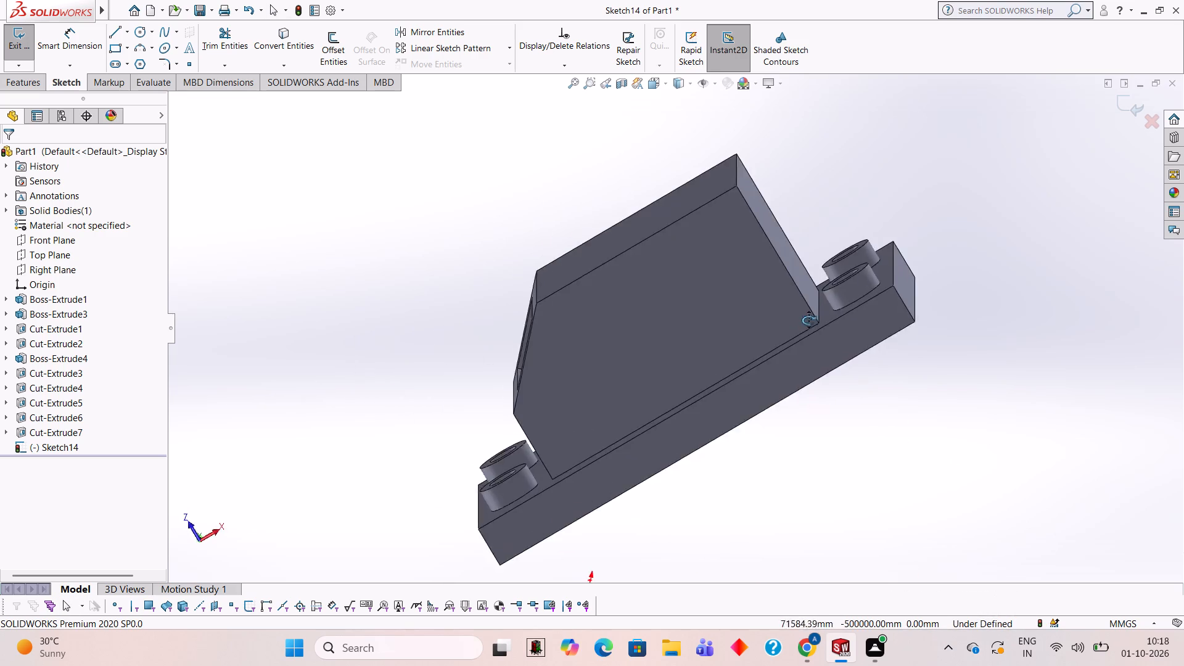
pyautogui.moveTo(808, 320); pyautogui.dragTo(828, 392, button='middle')
pyautogui.moveTo(824, 263); pyautogui.dragTo(839, 398, button='middle')
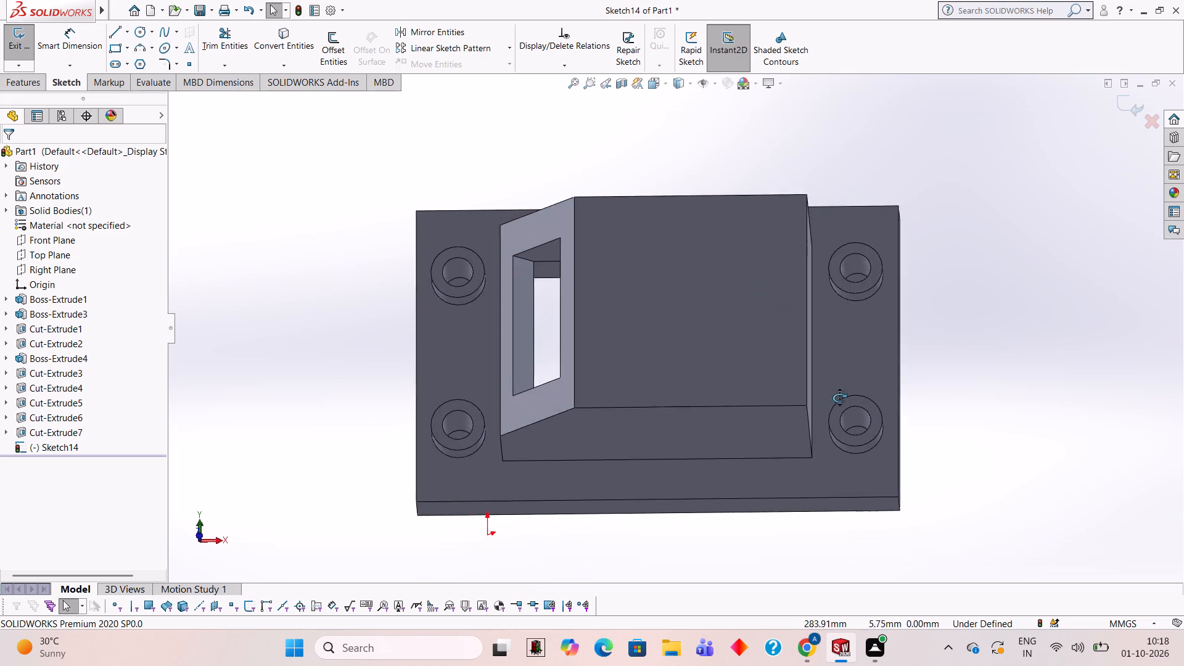
pyautogui.moveTo(839, 398); pyautogui.dragTo(845, 429, button='middle')
pyautogui.moveTo(845, 429); pyautogui.dragTo(863, 427, button='middle')
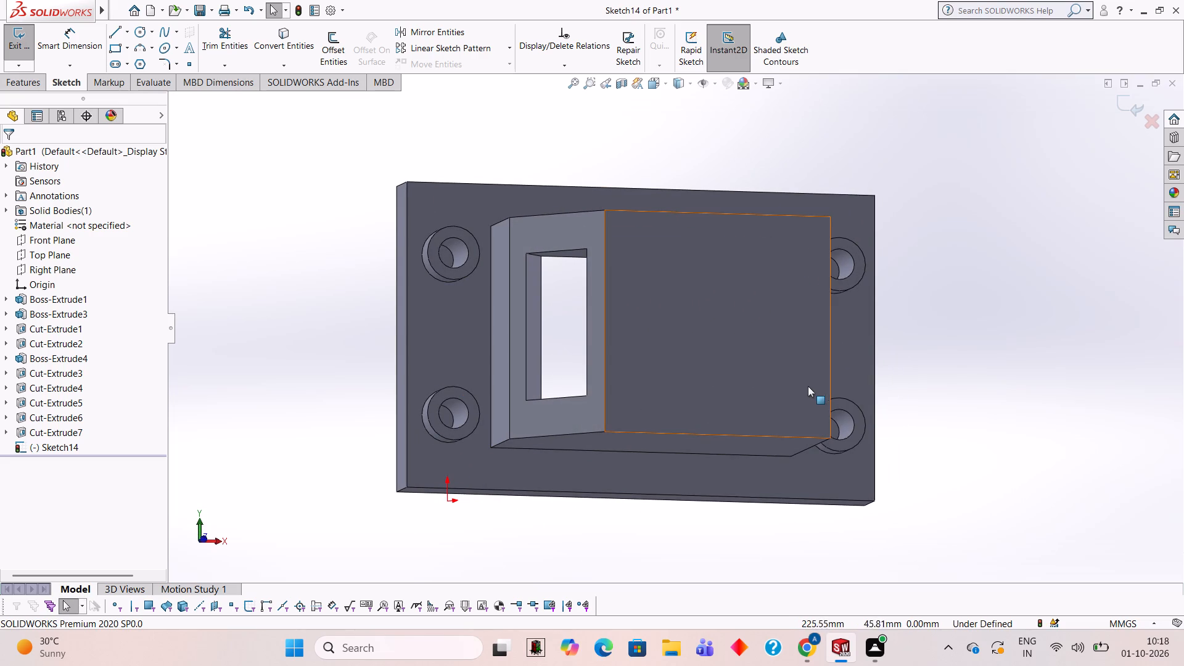
pyautogui.moveTo(925, 302); pyautogui.dragTo(902, 298, button='middle')
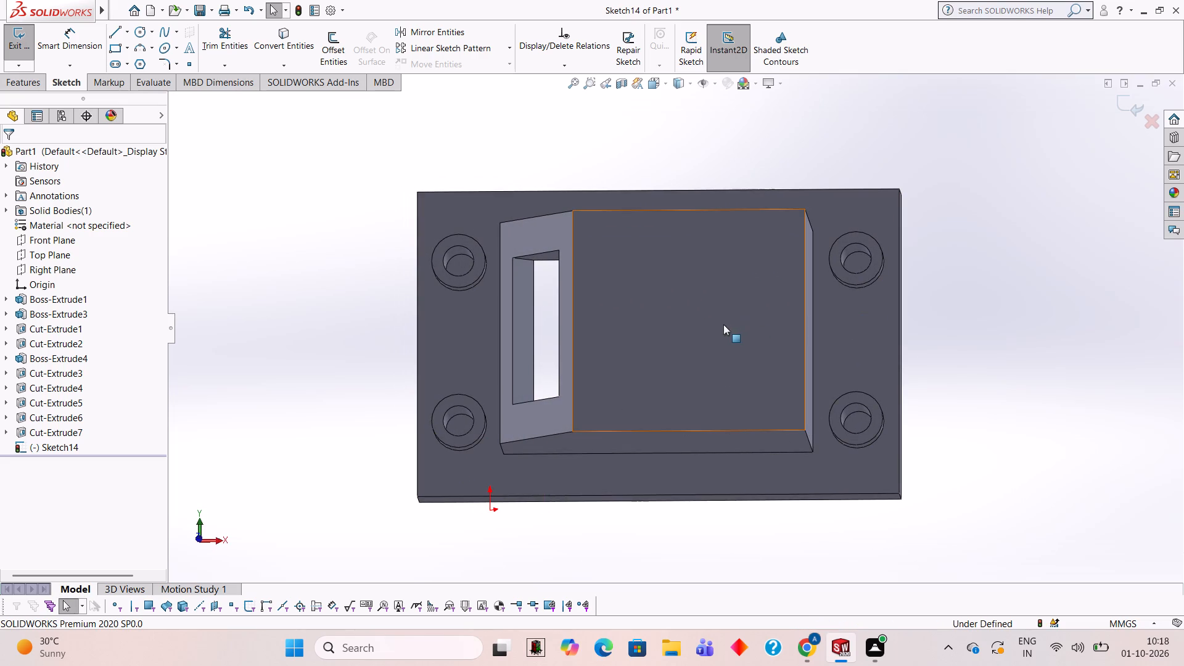
pyautogui.click(714, 326)
pyautogui.click(1124, 113)
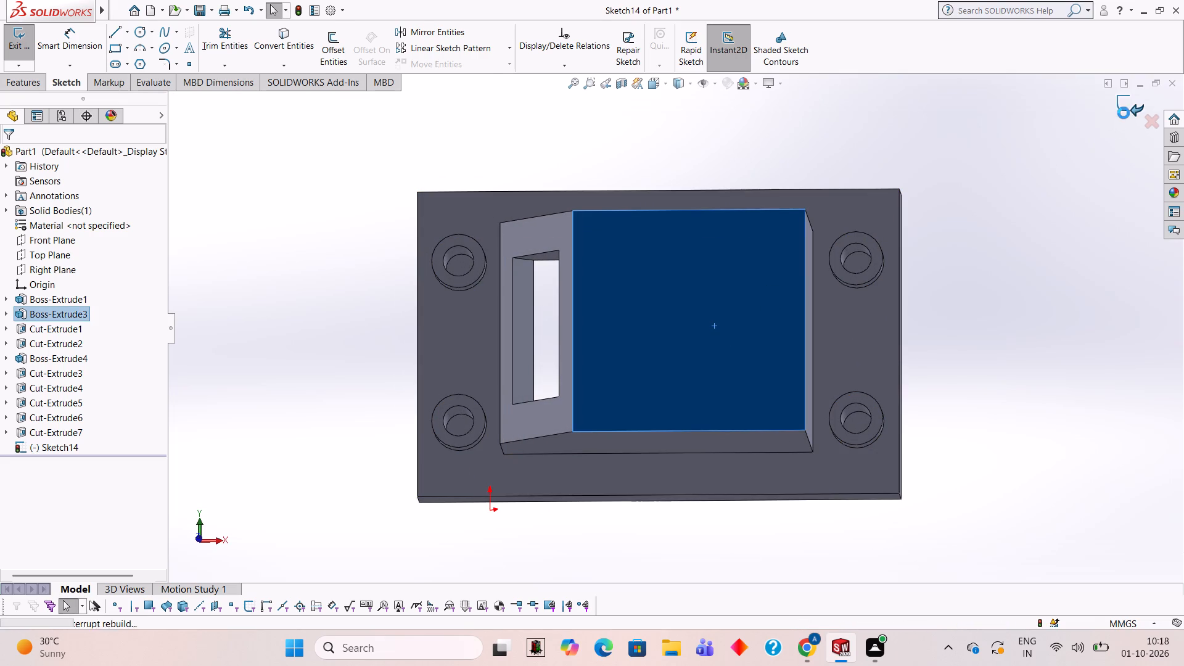
# On the block's top face, sketch a 54 mm diameter circle centred on the face.
pyautogui.click(695, 310)
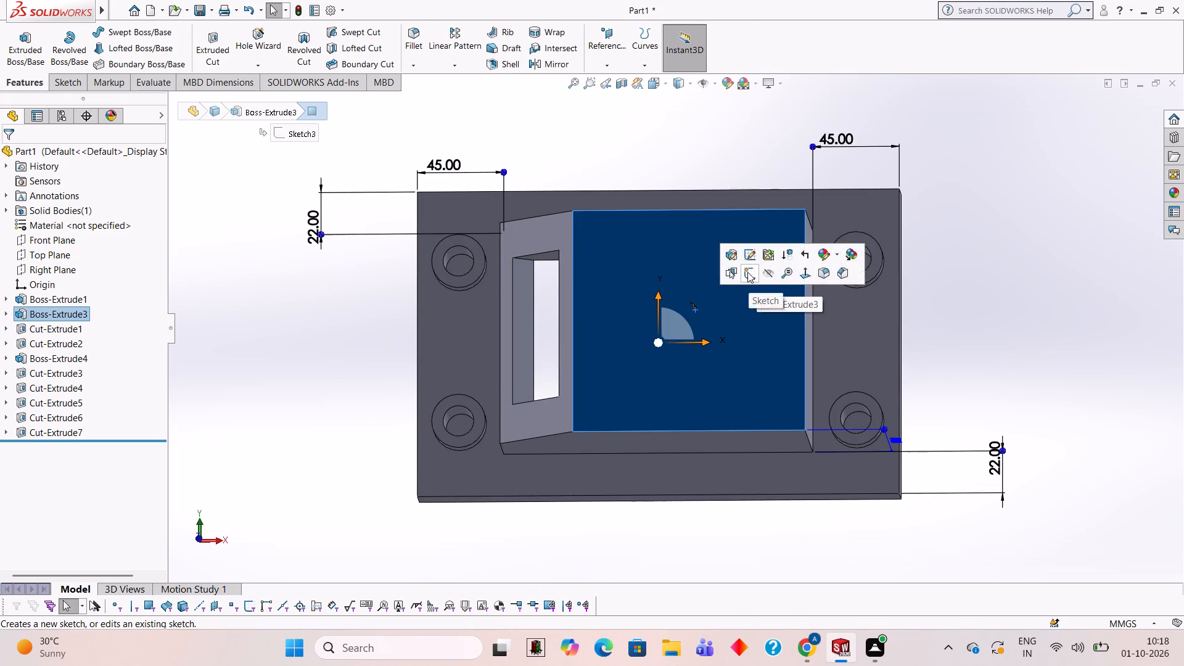
pyautogui.click(747, 272)
pyautogui.hotkey('ctrl', '8')
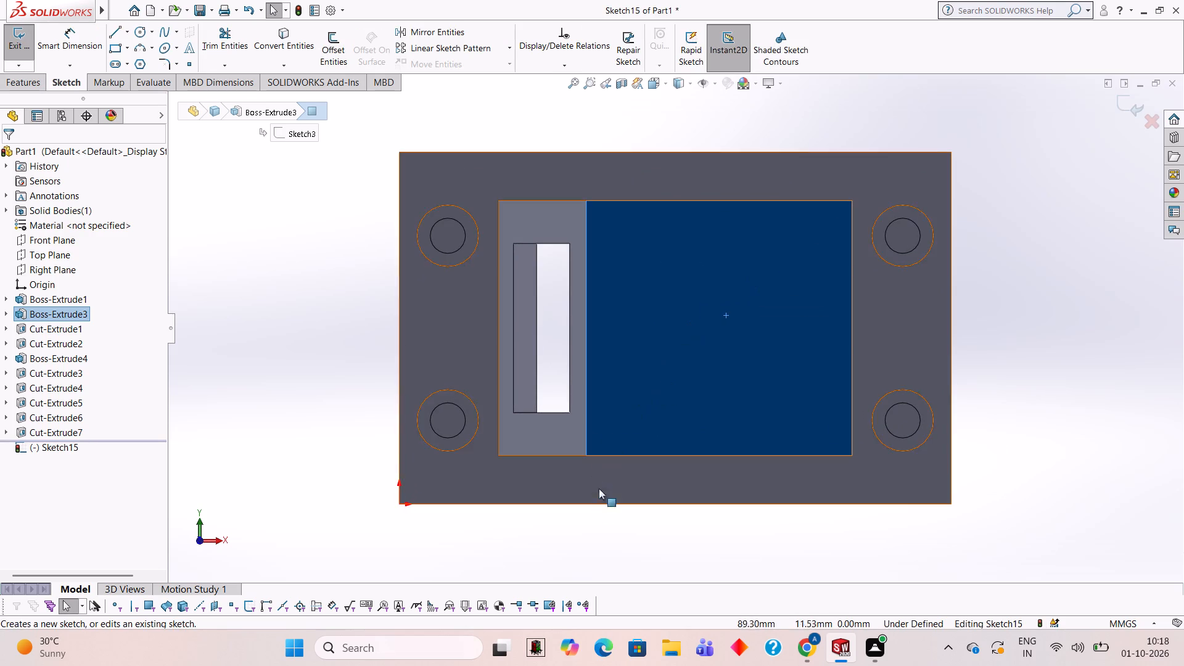
pyautogui.click(136, 29)
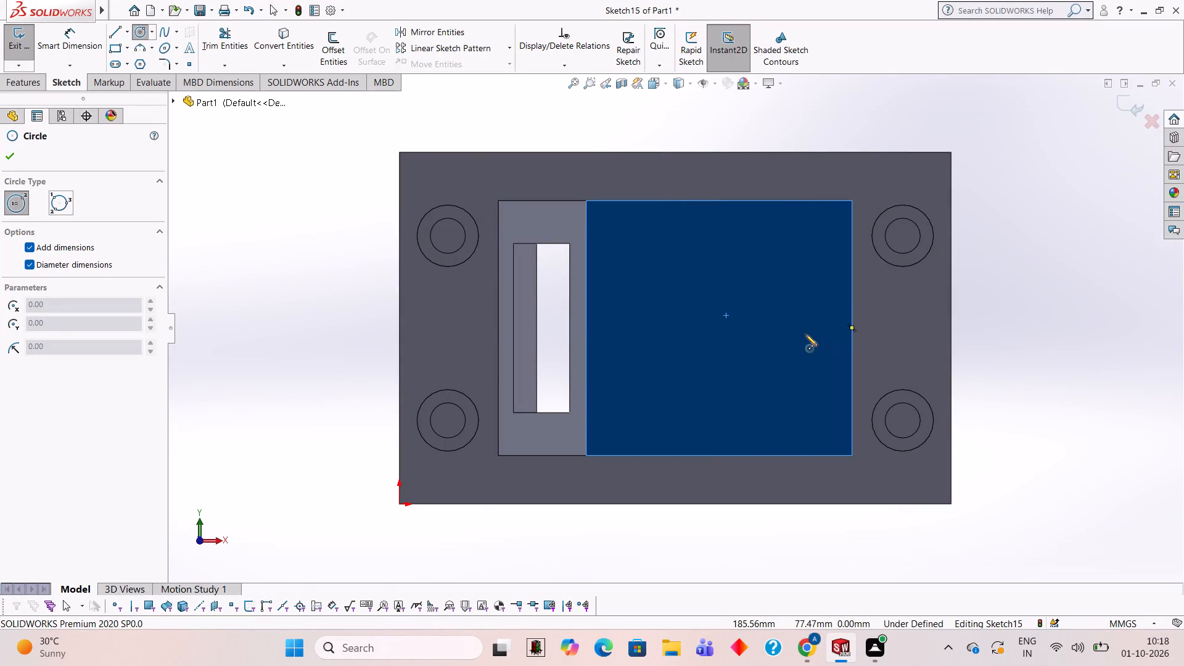
pyautogui.click(719, 327)
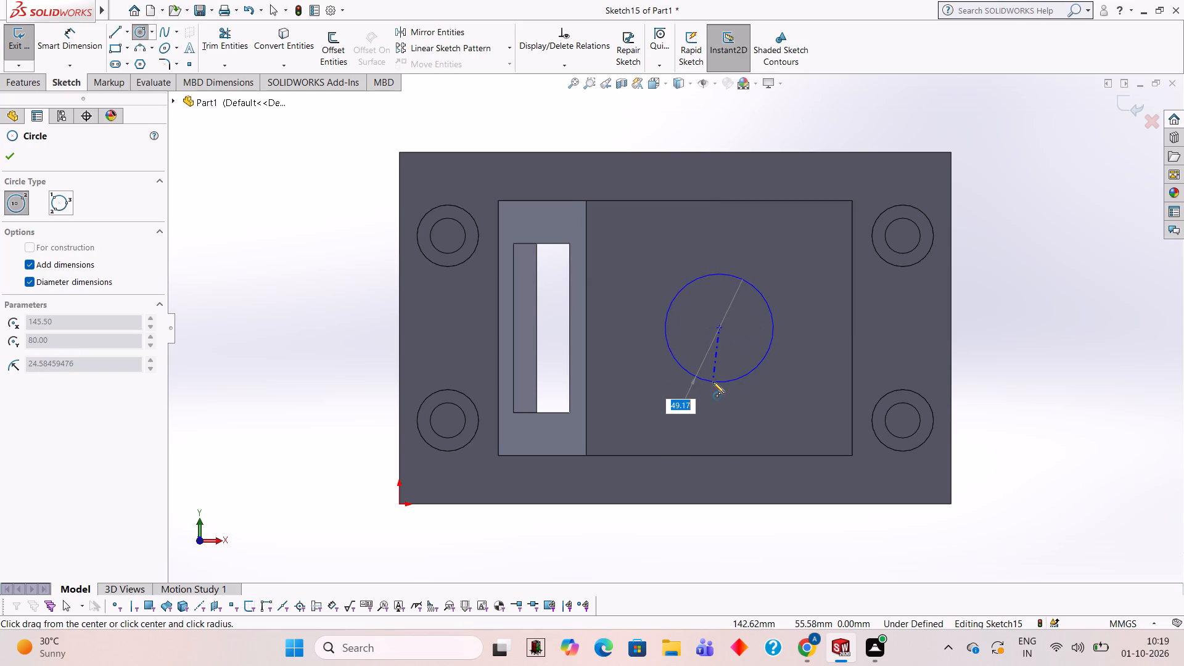
pyautogui.write('54')
pyautogui.press('Return')
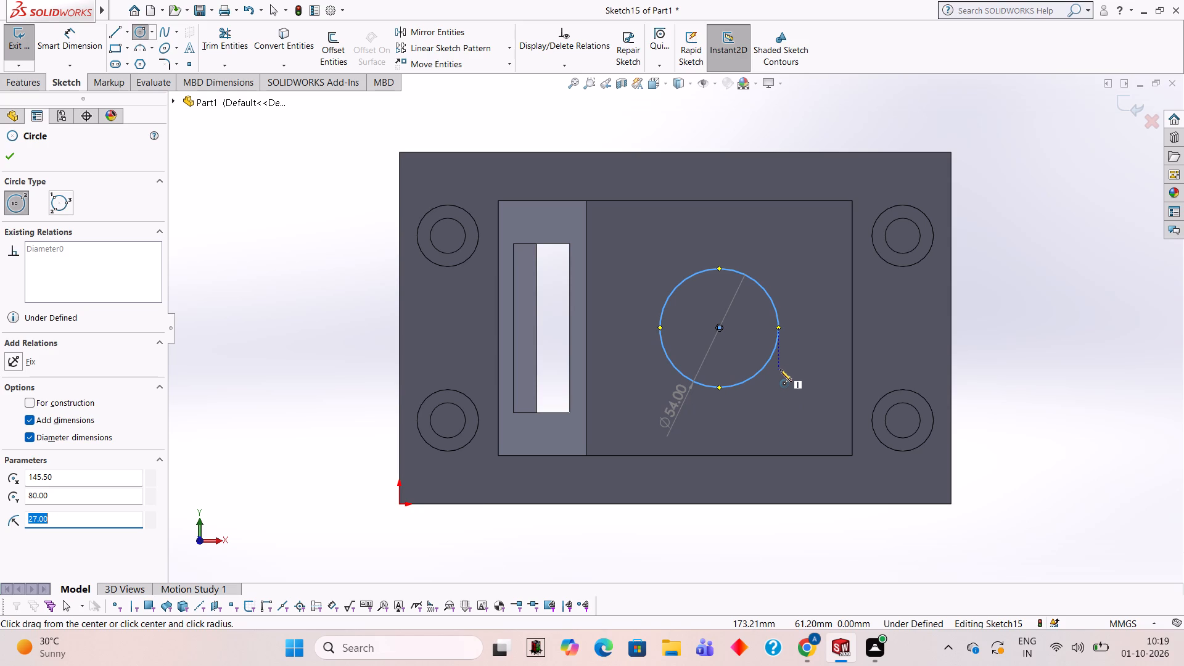
# Boss-extrude the 54 mm circle 34 mm blind in the reversed direction, down into the hollow block, with merged result.
pyautogui.moveTo(775, 413); pyautogui.dragTo(771, 226, button='middle')
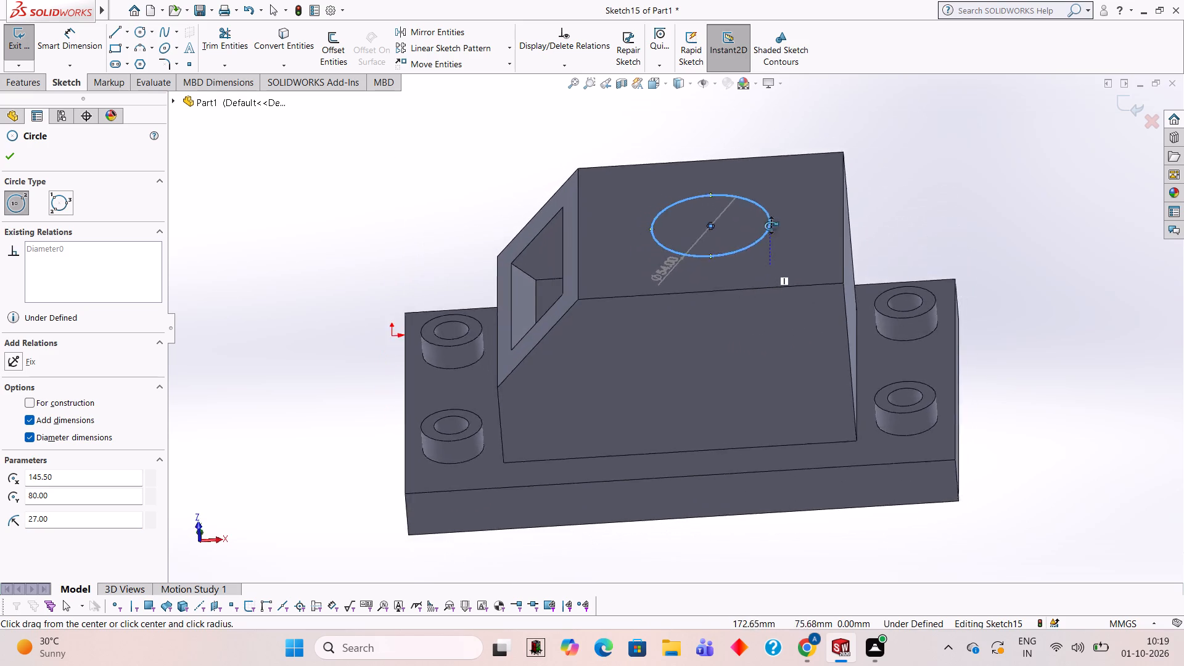
pyautogui.moveTo(771, 226); pyautogui.dragTo(765, 175, button='middle')
pyautogui.click(10, 84)
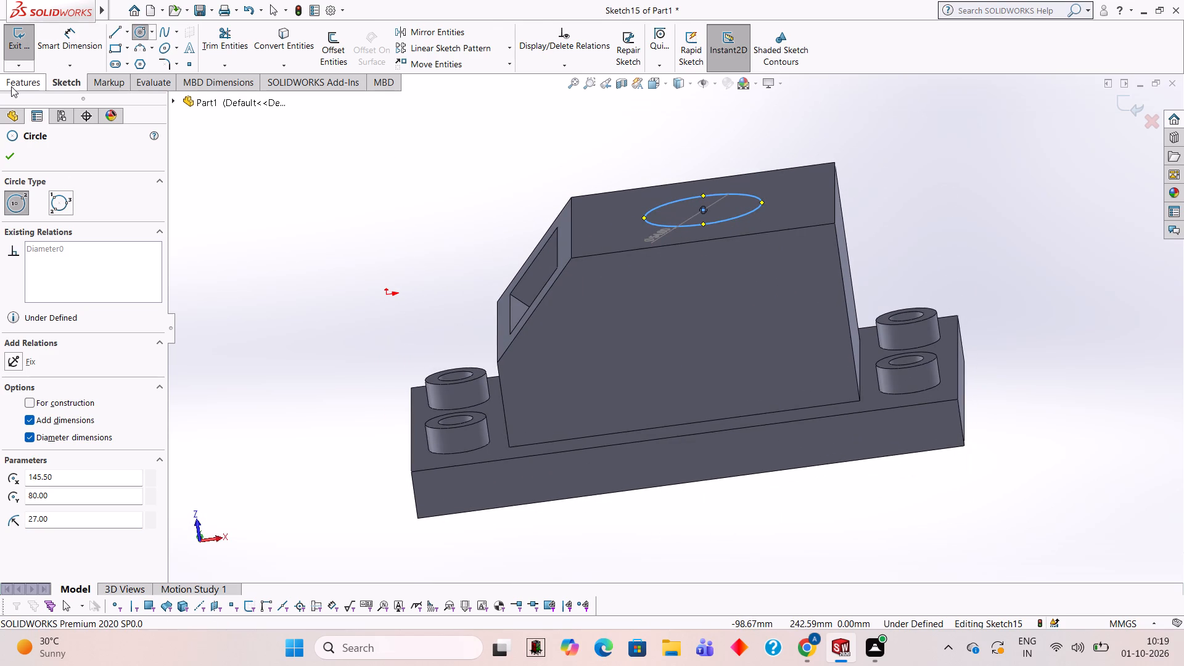
pyautogui.click(31, 55)
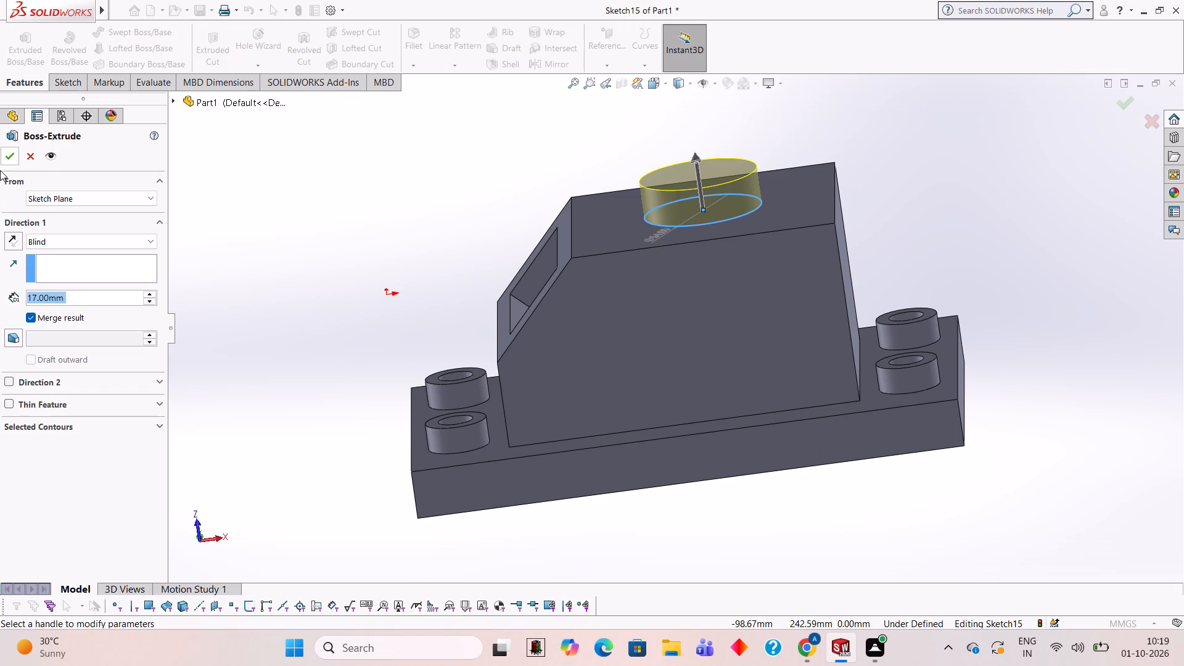
pyautogui.click(20, 242)
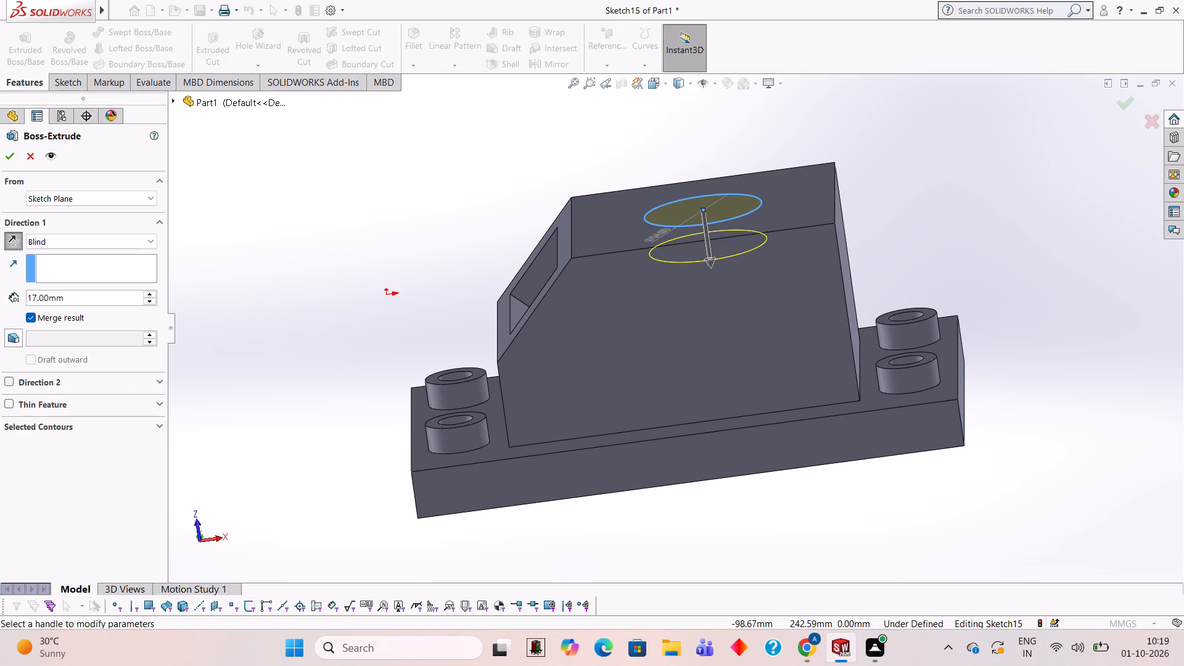
pyautogui.click(91, 300)
pyautogui.press('BackSpace')
pyautogui.press('BackSpace')
pyautogui.press('BackSpace')
pyautogui.press('BackSpace')
pyautogui.press('BackSpace')
pyautogui.press('BackSpace')
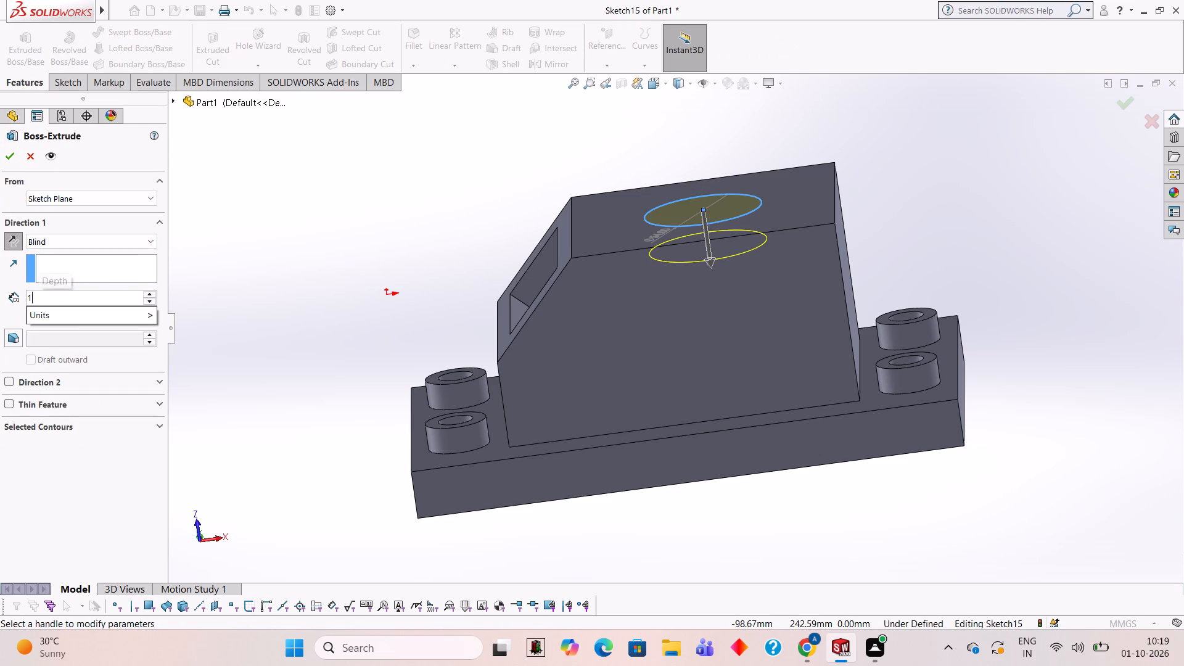
pyautogui.press('BackSpace')
pyautogui.write('34')
pyautogui.press('Return')
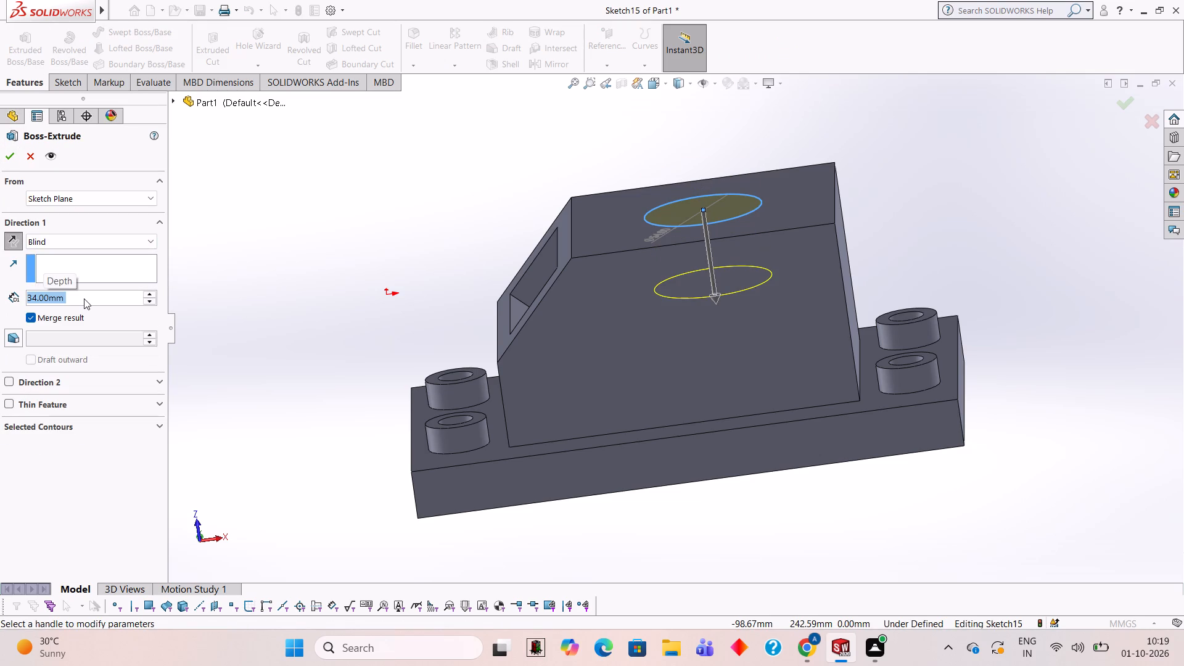
pyautogui.click(18, 155)
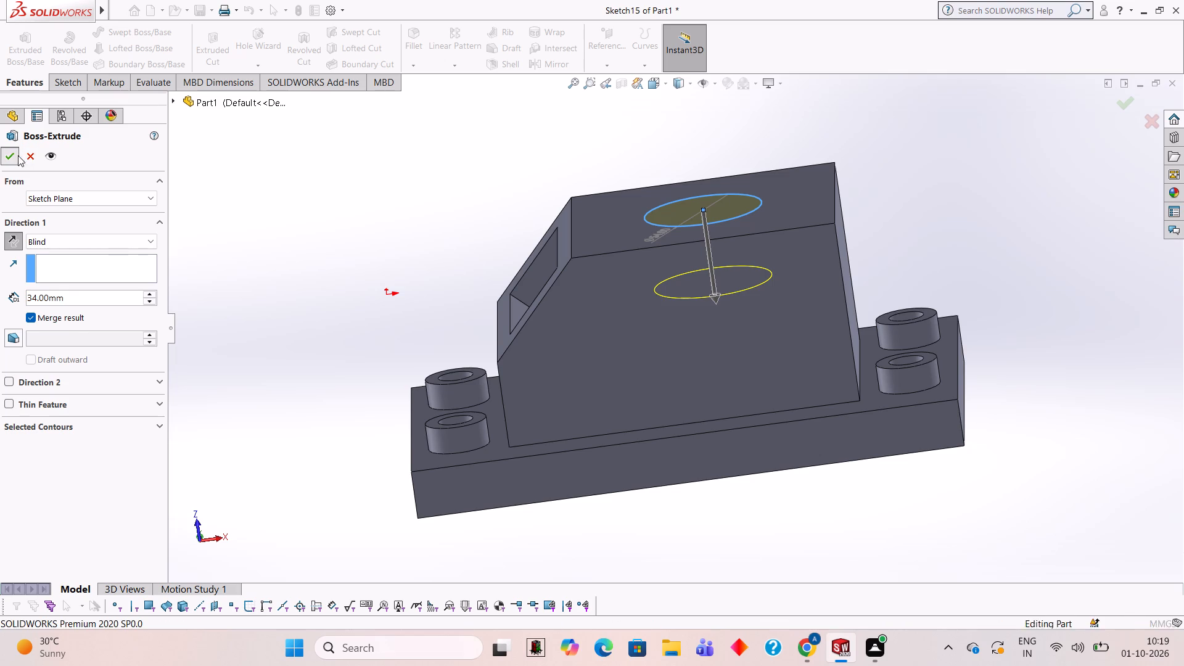
pyautogui.click(245, 208)
# In a new sketch on the block's top face, draw a 54 mm diameter circle centred on the face.
pyautogui.moveTo(328, 235); pyautogui.dragTo(471, 449, button='middle')
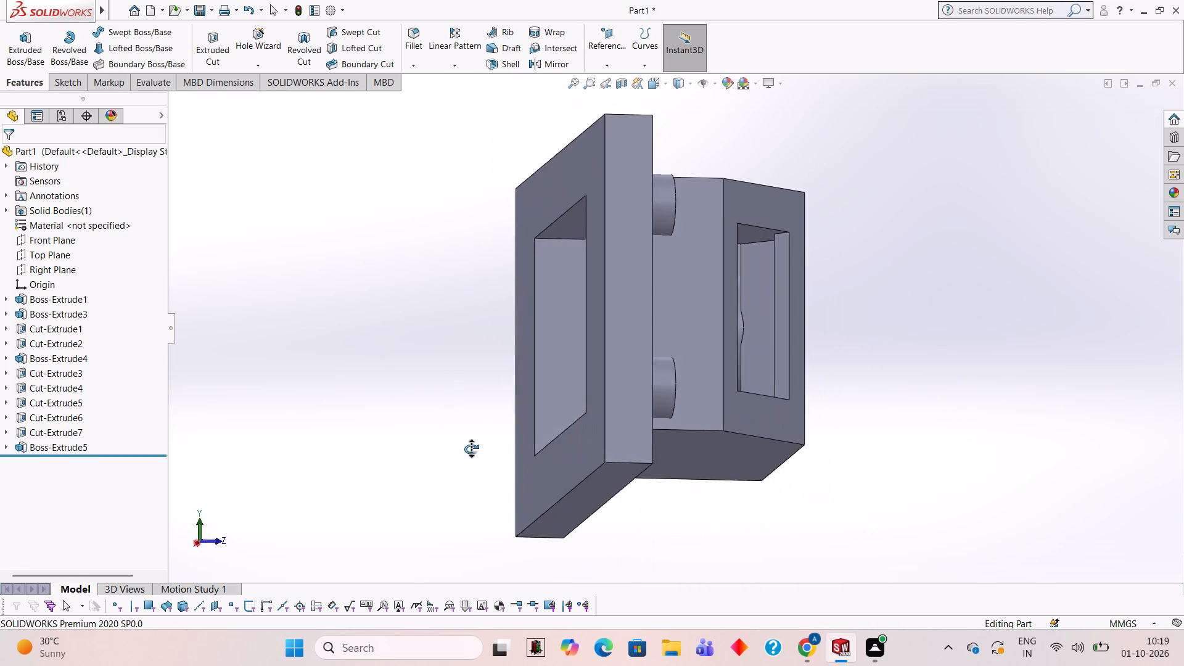
pyautogui.moveTo(471, 449); pyautogui.dragTo(572, 461, button='middle')
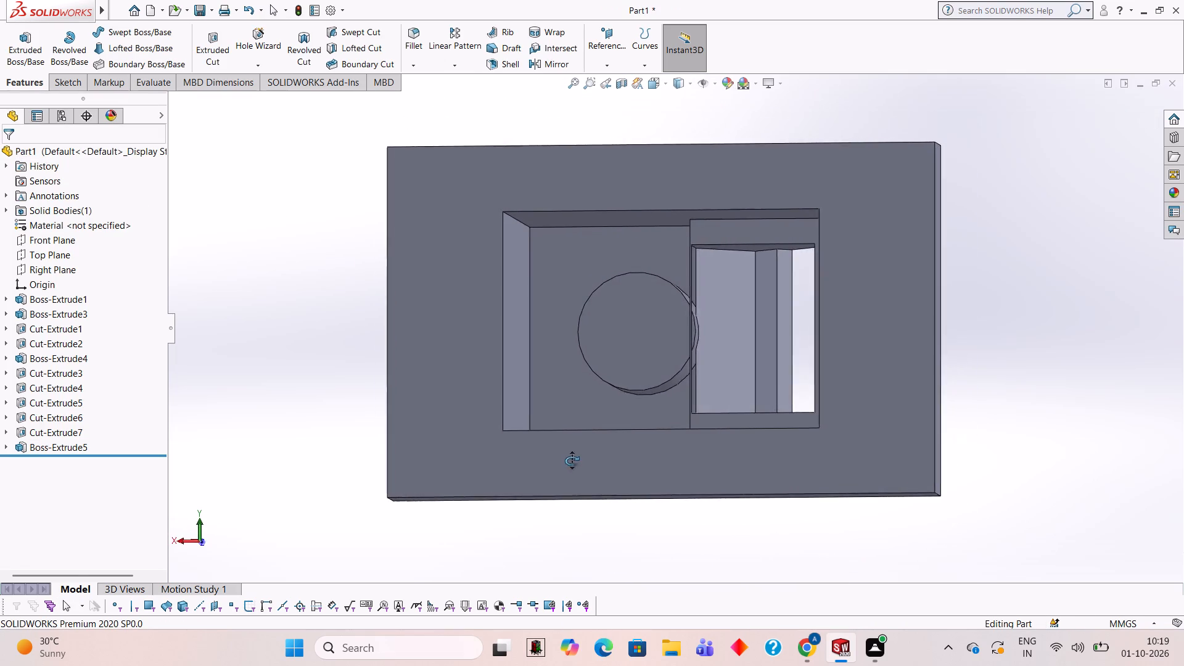
pyautogui.moveTo(572, 461); pyautogui.dragTo(612, 450, button='middle')
pyautogui.moveTo(592, 445); pyautogui.dragTo(435, 388, button='middle')
pyautogui.moveTo(407, 380); pyautogui.dragTo(400, 377, button='middle')
pyautogui.moveTo(998, 281); pyautogui.dragTo(977, 282, button='middle')
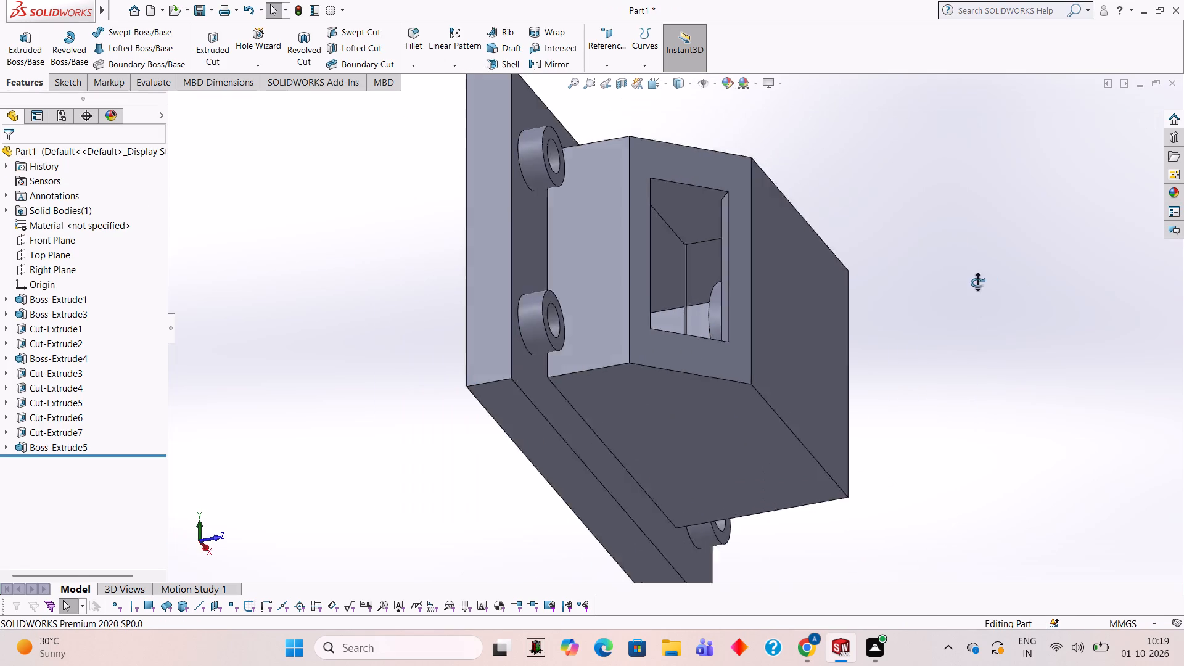
pyautogui.moveTo(977, 282); pyautogui.dragTo(882, 291, button='middle')
pyautogui.click(734, 276)
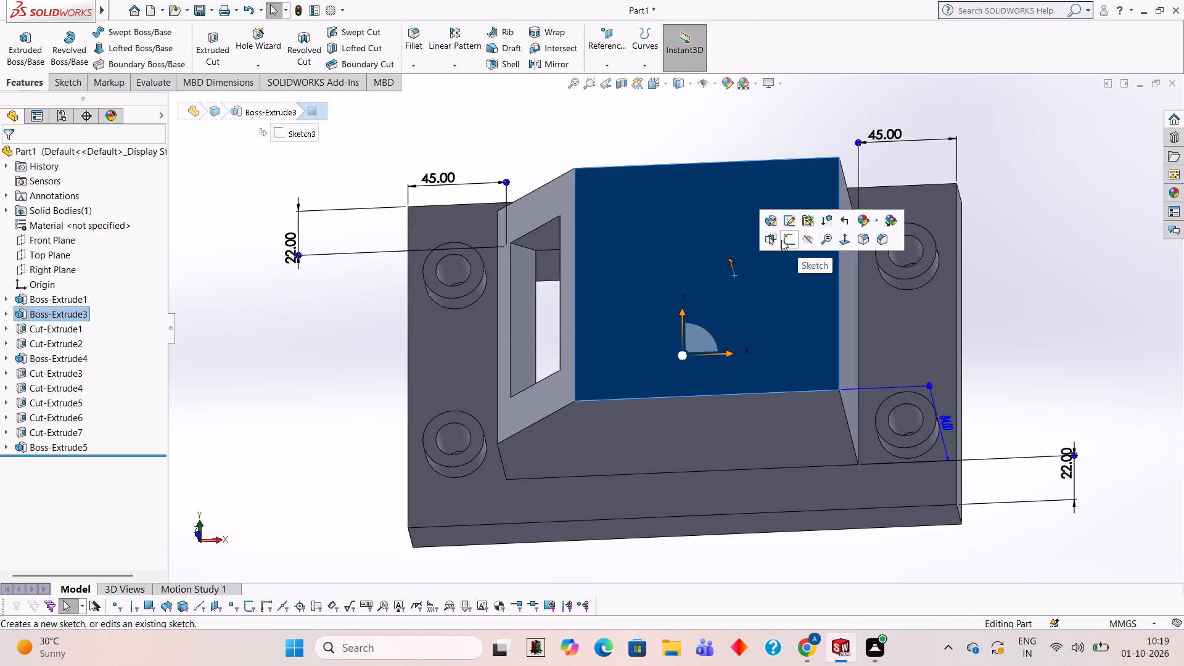
pyautogui.click(781, 240)
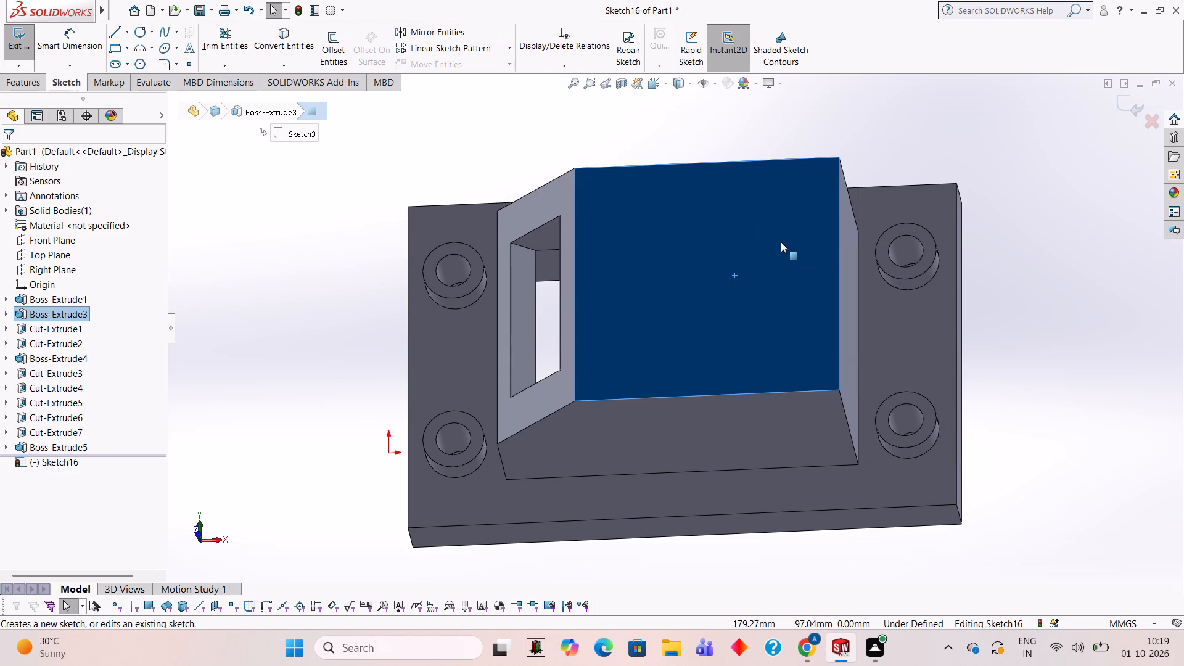
pyautogui.hotkey('ctrl', '8')
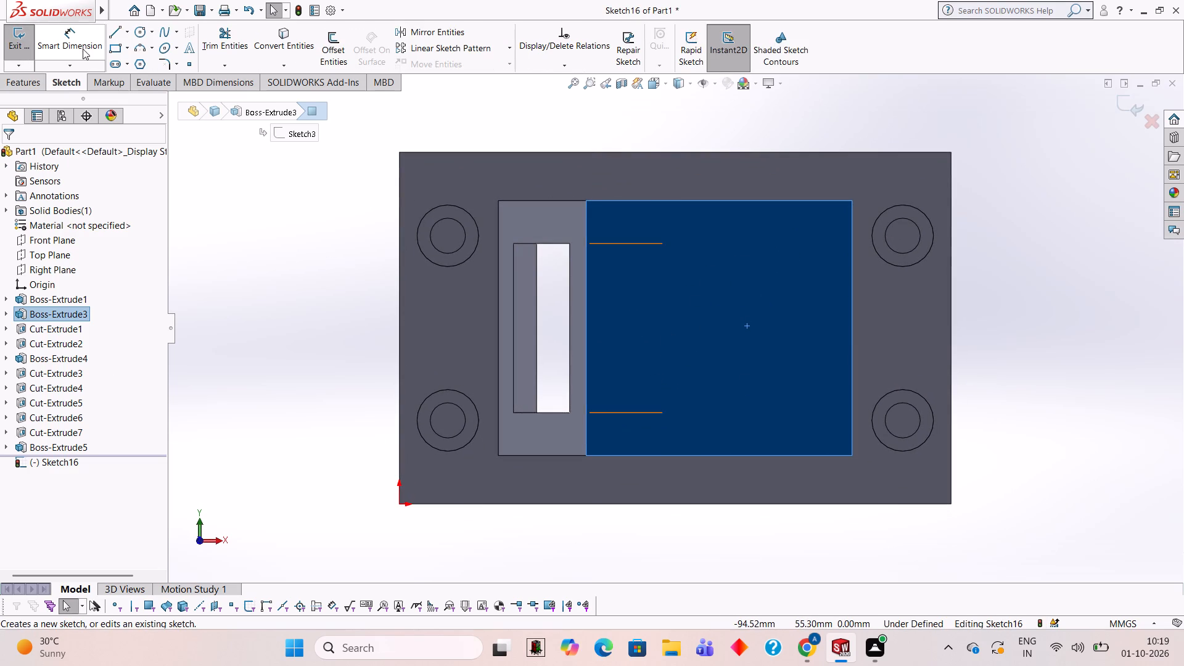
pyautogui.click(138, 35)
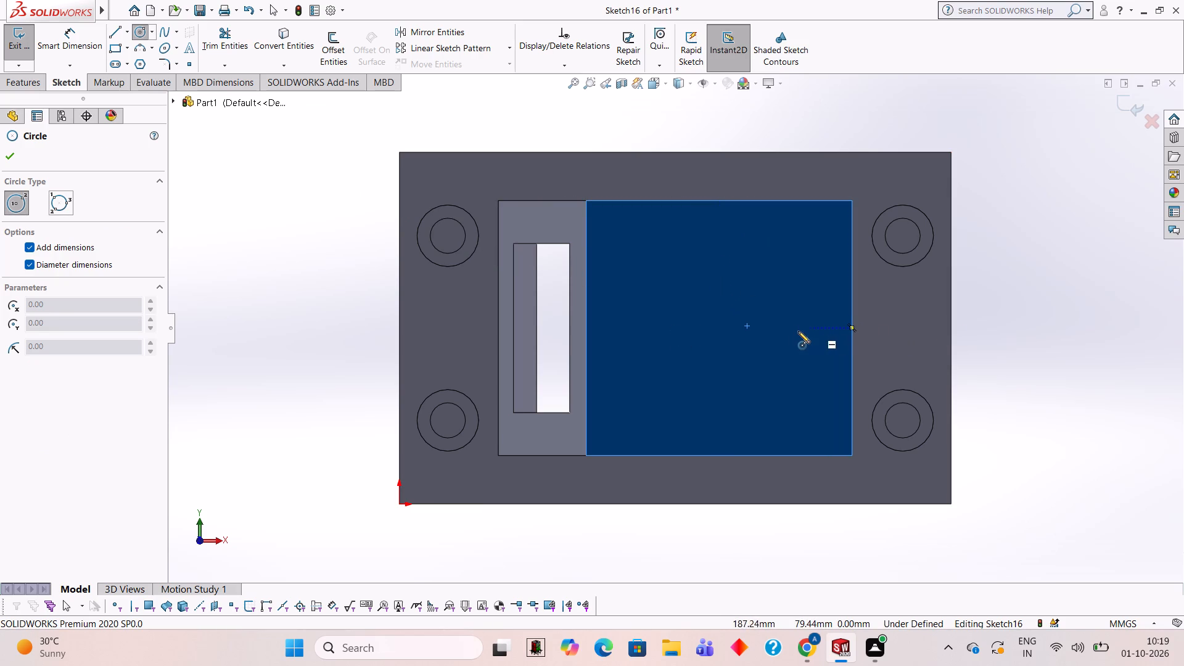
pyautogui.click(718, 331)
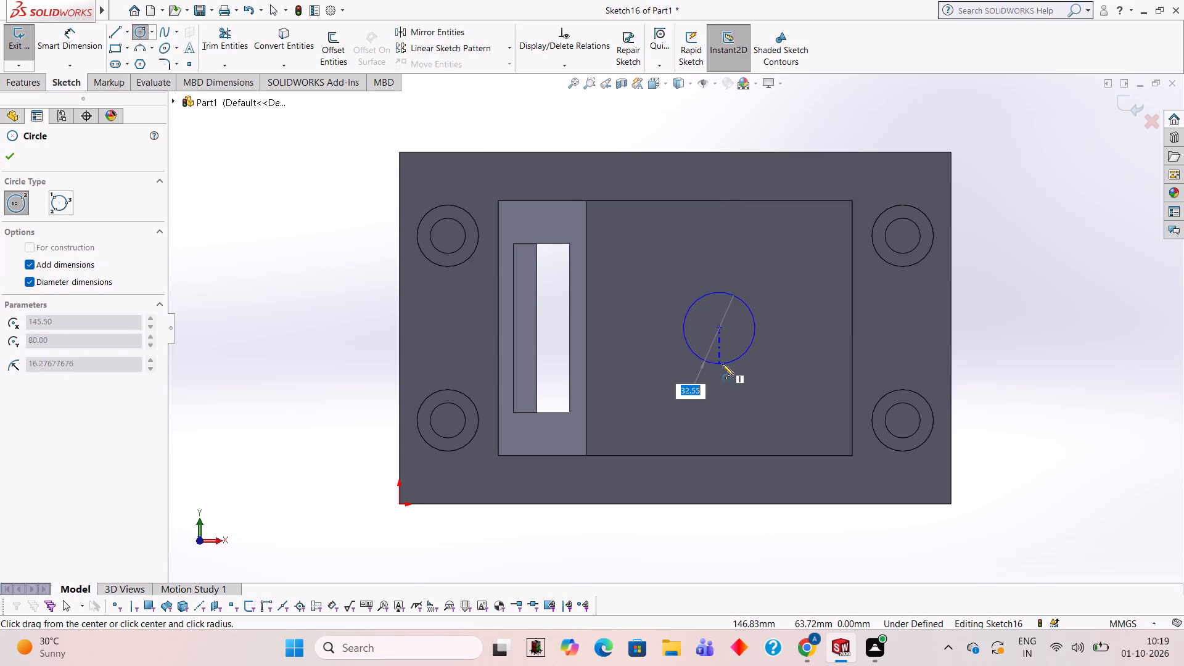
pyautogui.press('3')
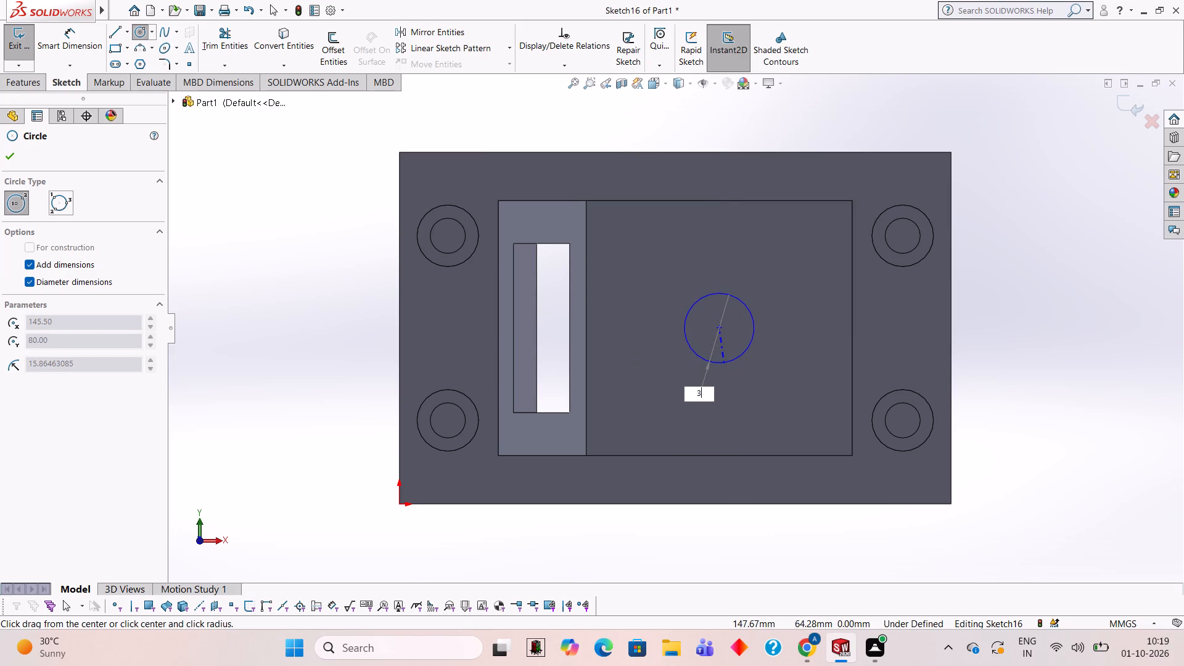
pyautogui.press('8')
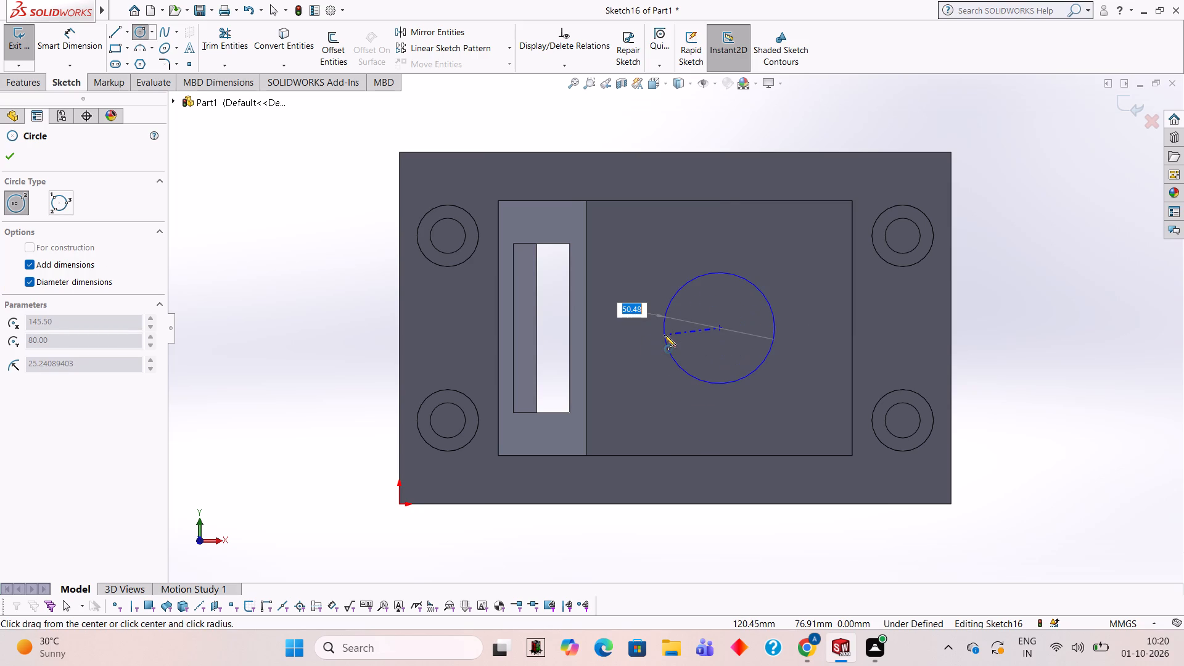
pyautogui.write('54')
pyautogui.press('Return')
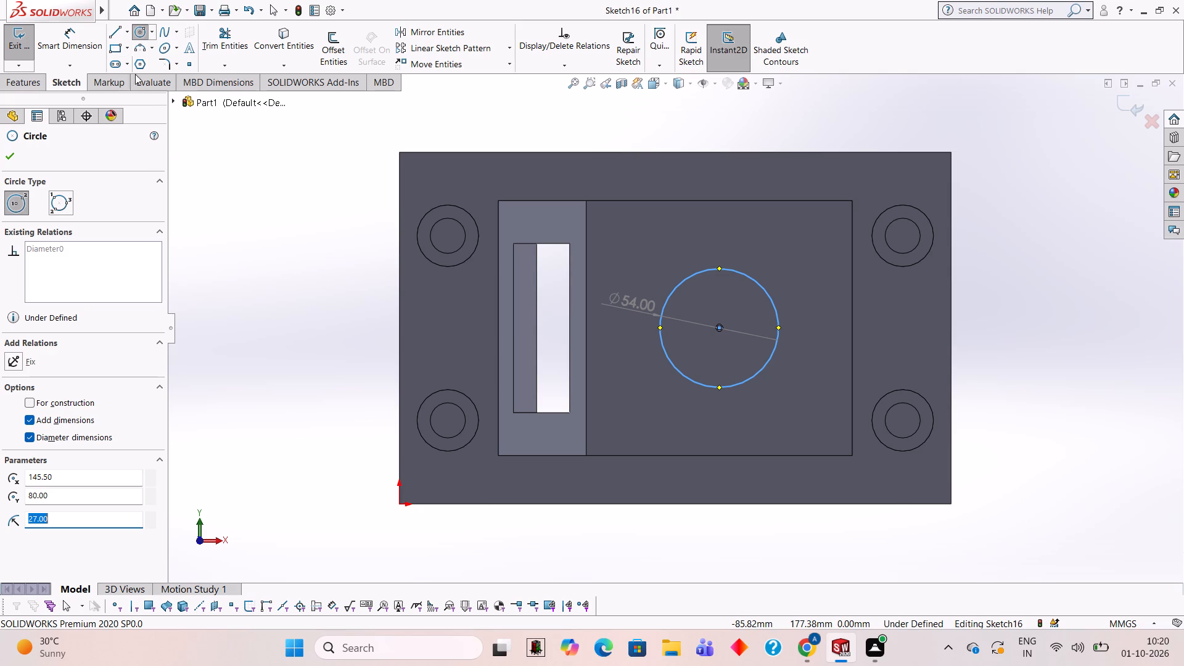
# Boss-extrude the 54 mm circle 6 mm blind, outward from the block's top face, with merged result.
pyautogui.click(37, 81)
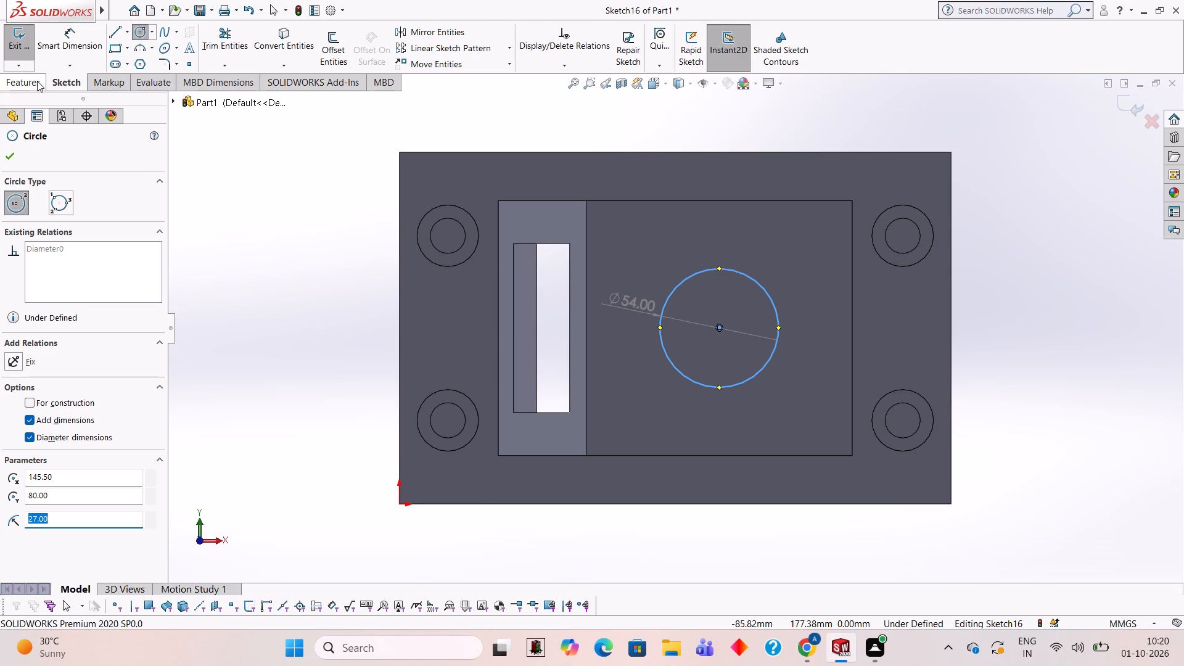
pyautogui.click(36, 54)
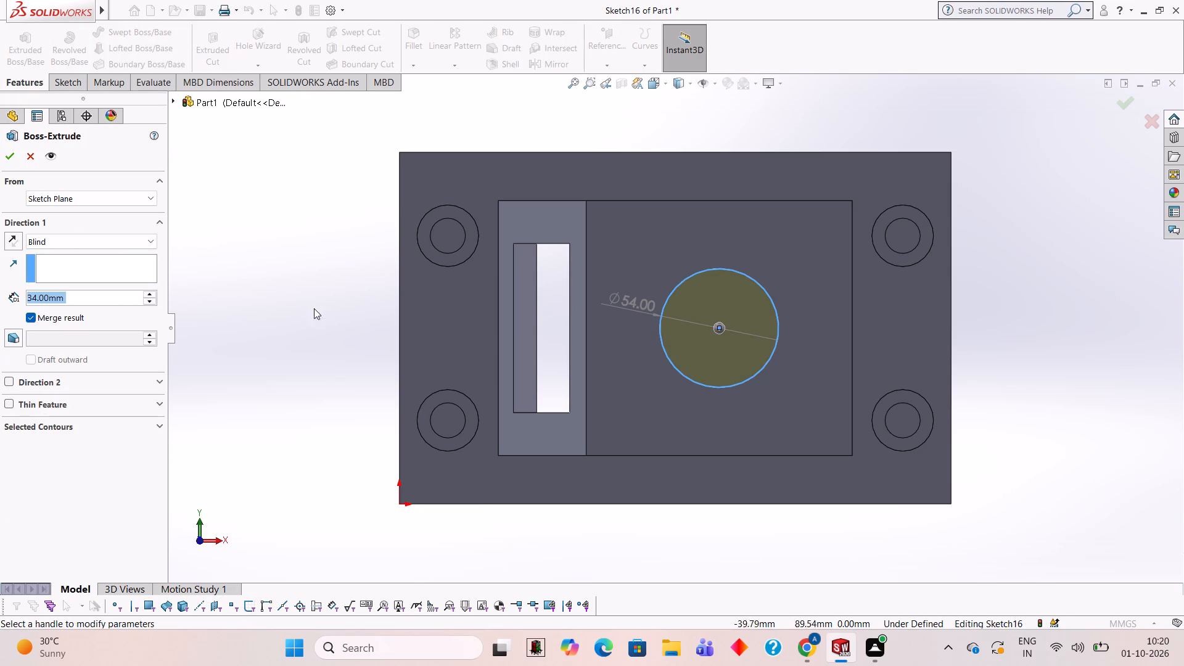
pyautogui.moveTo(339, 316); pyautogui.dragTo(347, 222, button='middle')
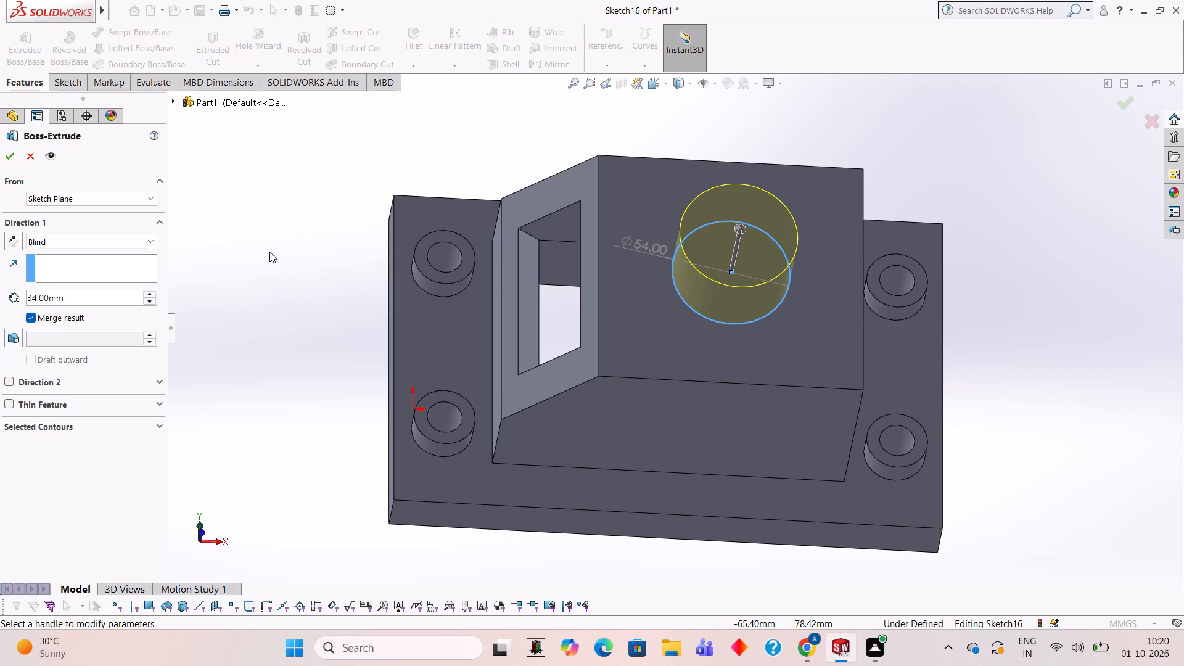
pyautogui.press('6')
pyautogui.click(84, 294)
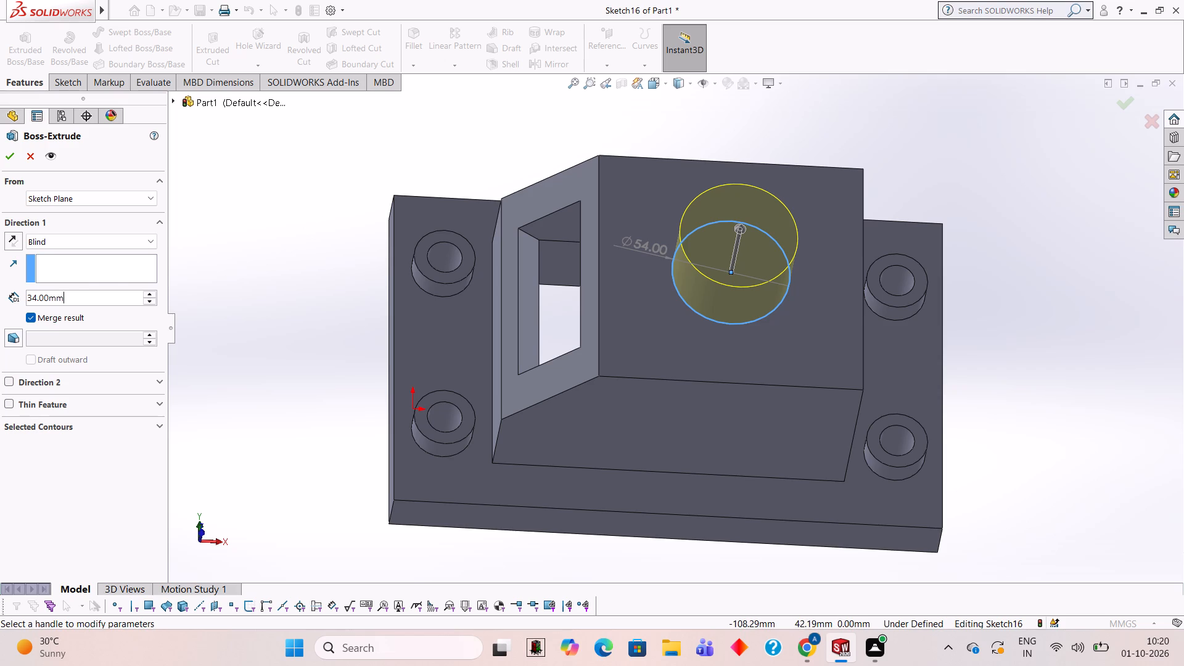
pyautogui.press('BackSpace')
pyautogui.press('BackSpace')
pyautogui.press('BackSpace')
pyautogui.press('BackSpace')
pyautogui.press('BackSpace')
pyautogui.press('BackSpace')
pyautogui.press('BackSpace')
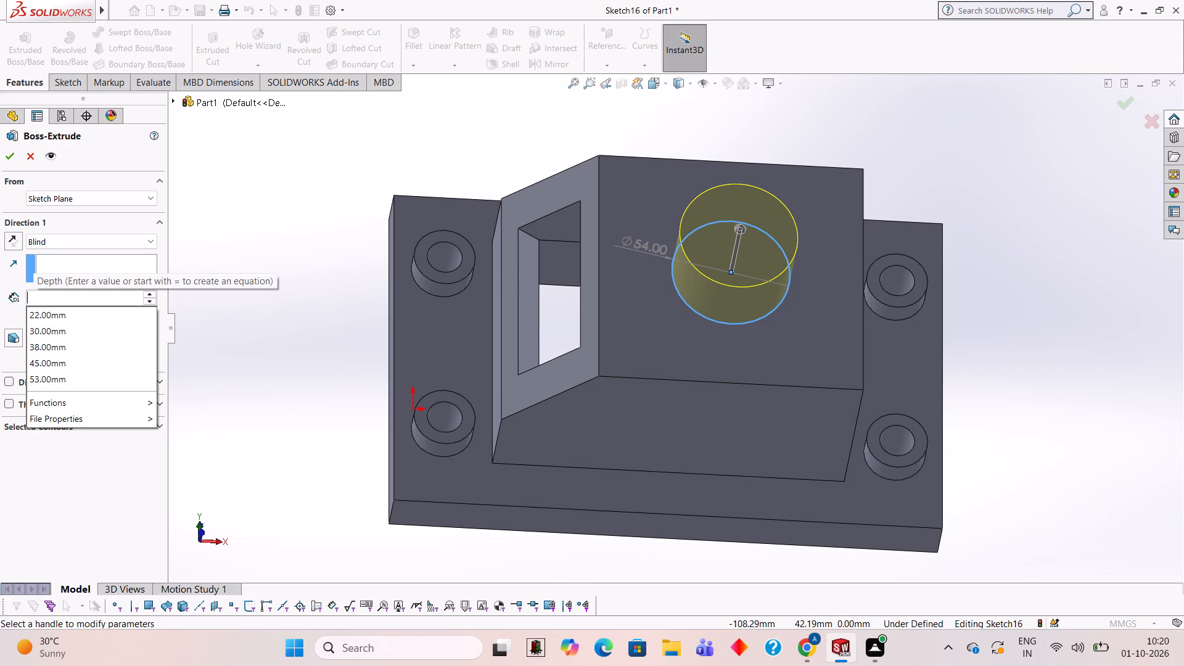
pyautogui.press('6')
pyautogui.press('Return')
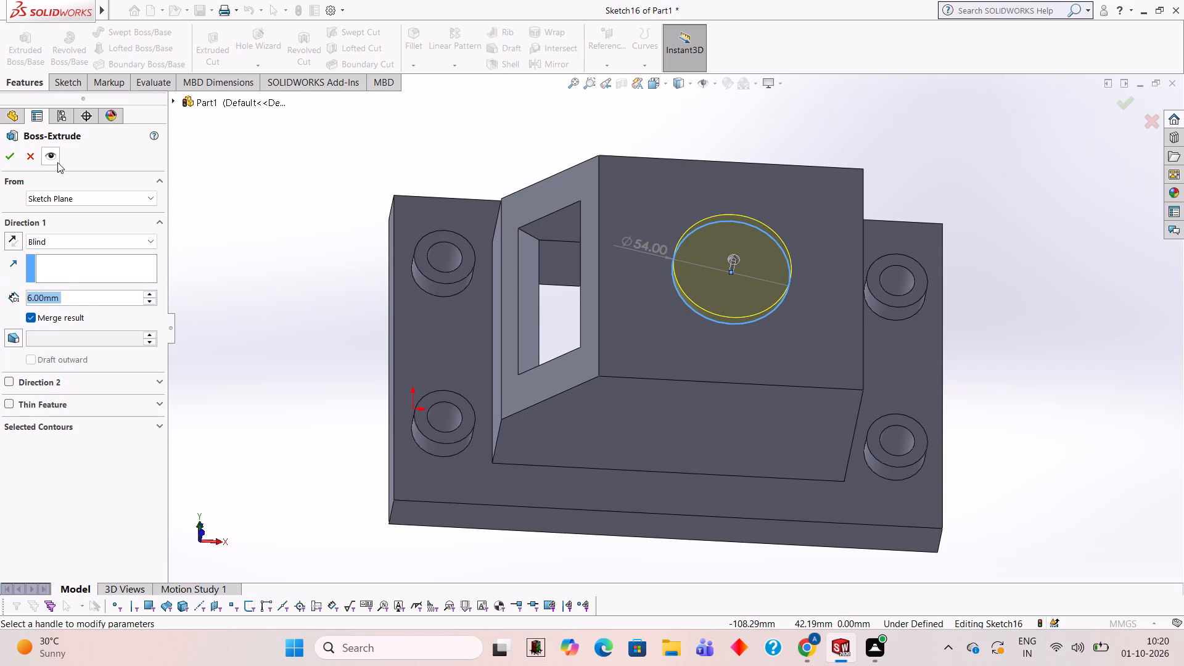
pyautogui.click(8, 159)
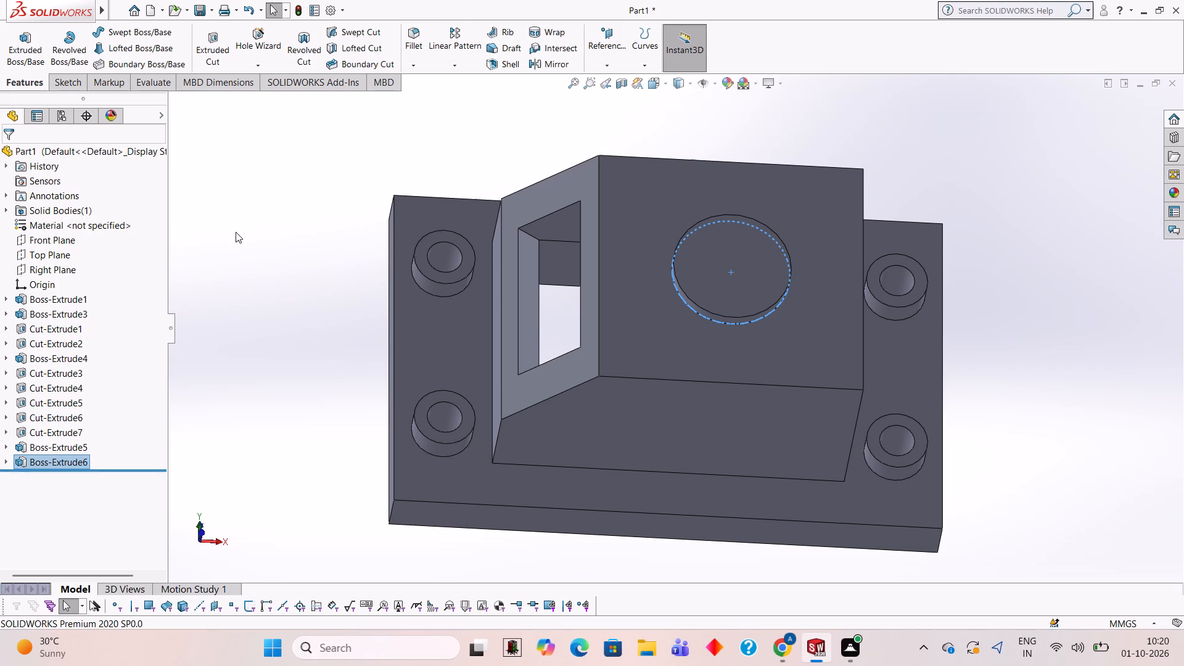
pyautogui.click(234, 232)
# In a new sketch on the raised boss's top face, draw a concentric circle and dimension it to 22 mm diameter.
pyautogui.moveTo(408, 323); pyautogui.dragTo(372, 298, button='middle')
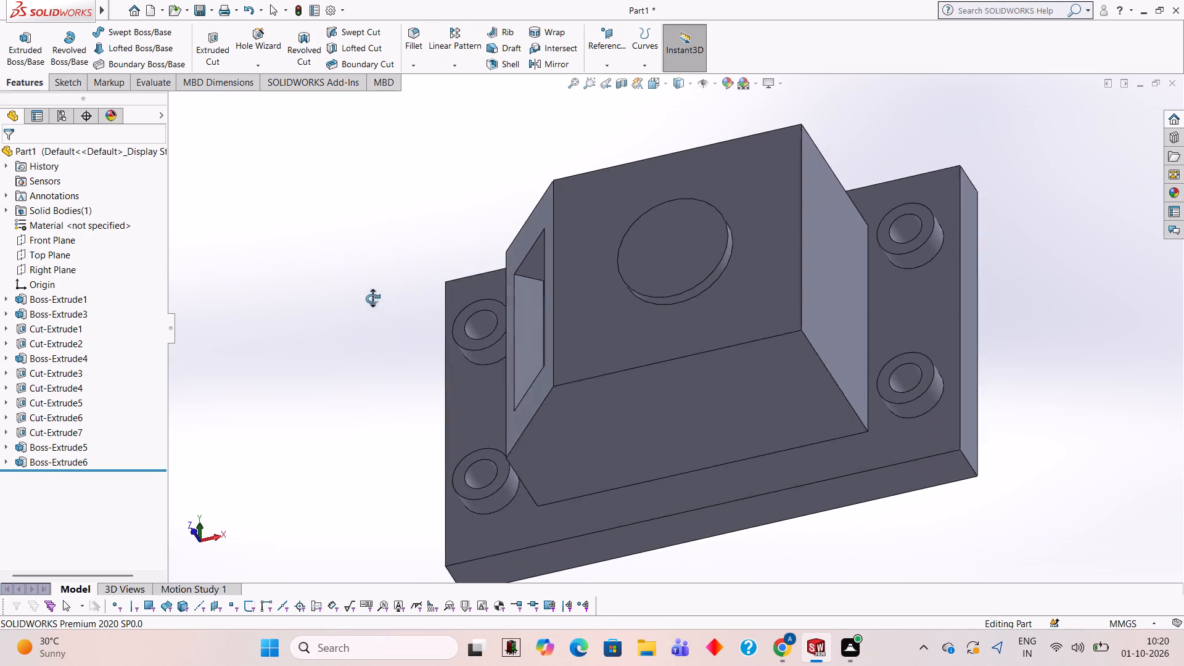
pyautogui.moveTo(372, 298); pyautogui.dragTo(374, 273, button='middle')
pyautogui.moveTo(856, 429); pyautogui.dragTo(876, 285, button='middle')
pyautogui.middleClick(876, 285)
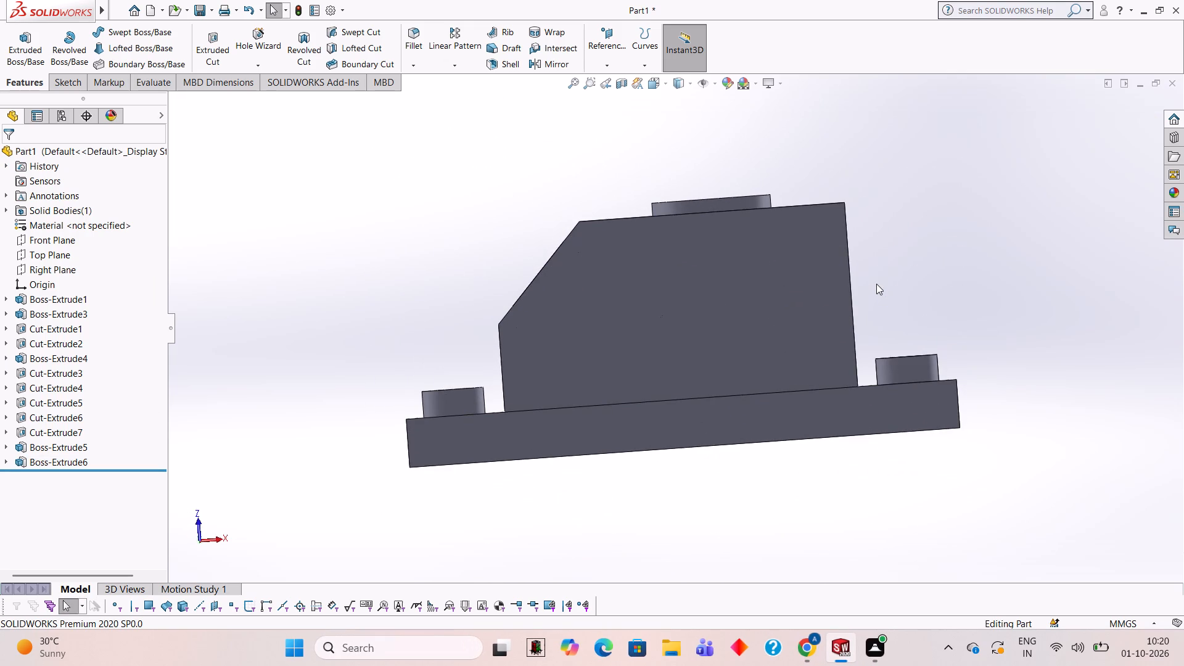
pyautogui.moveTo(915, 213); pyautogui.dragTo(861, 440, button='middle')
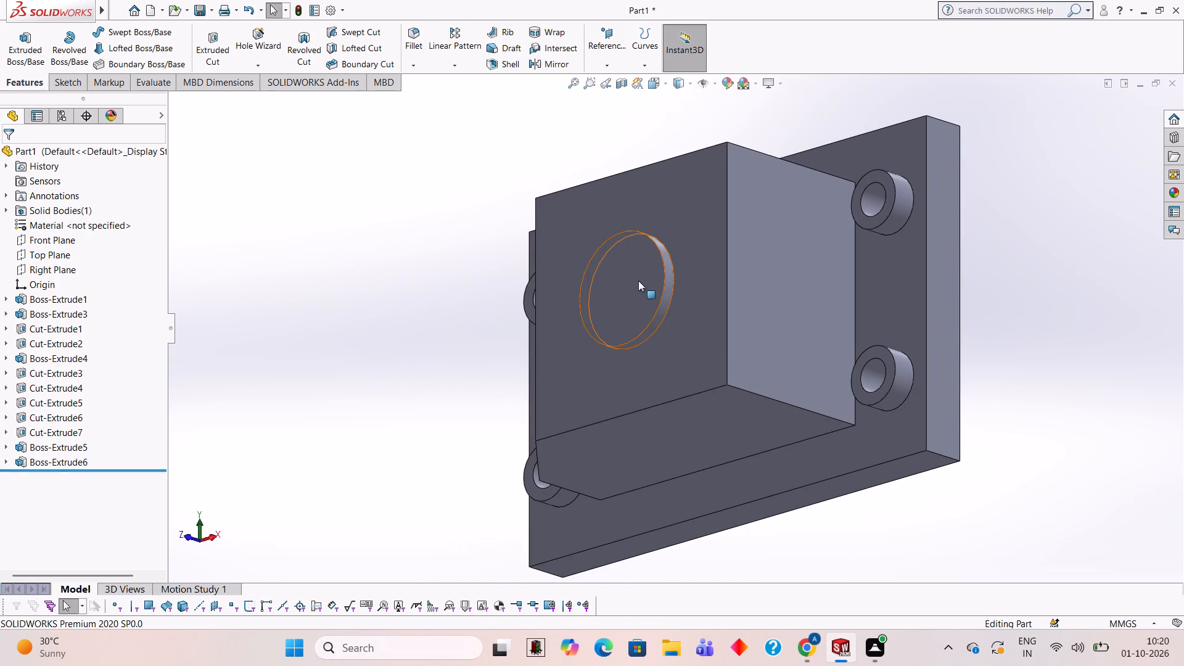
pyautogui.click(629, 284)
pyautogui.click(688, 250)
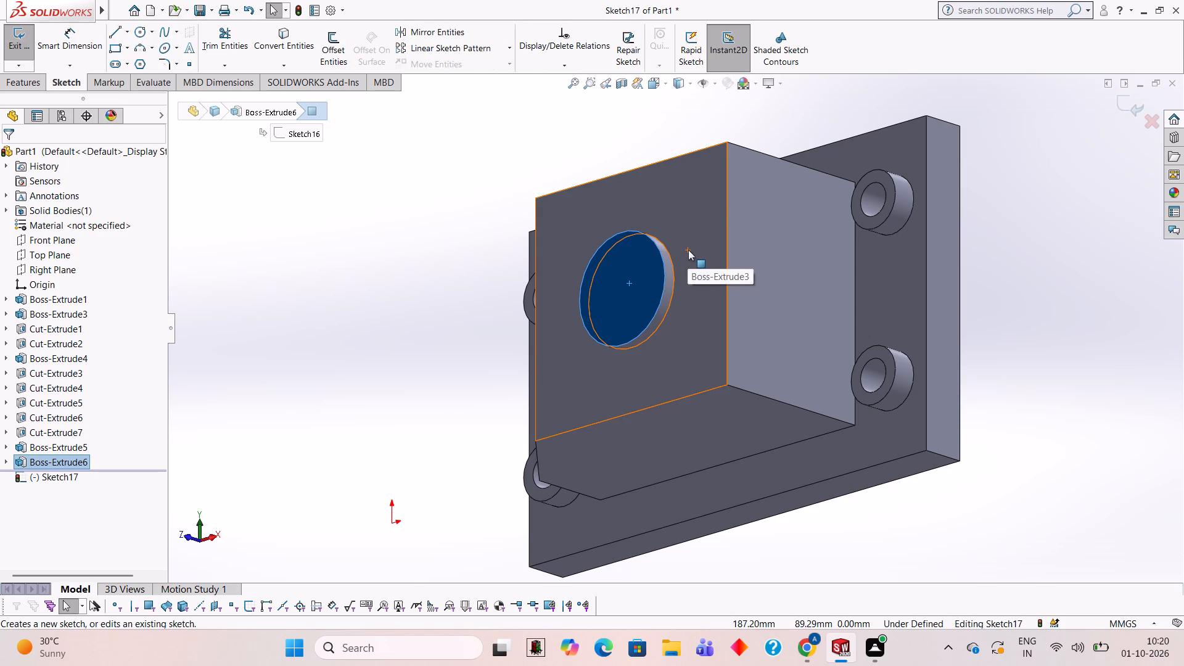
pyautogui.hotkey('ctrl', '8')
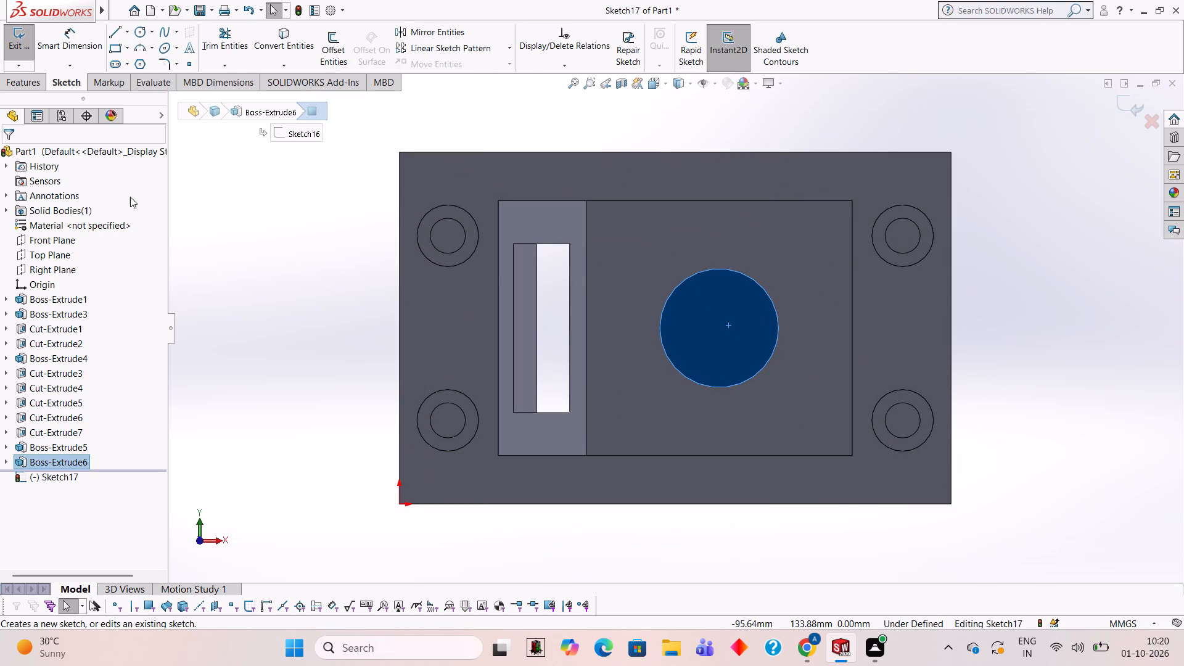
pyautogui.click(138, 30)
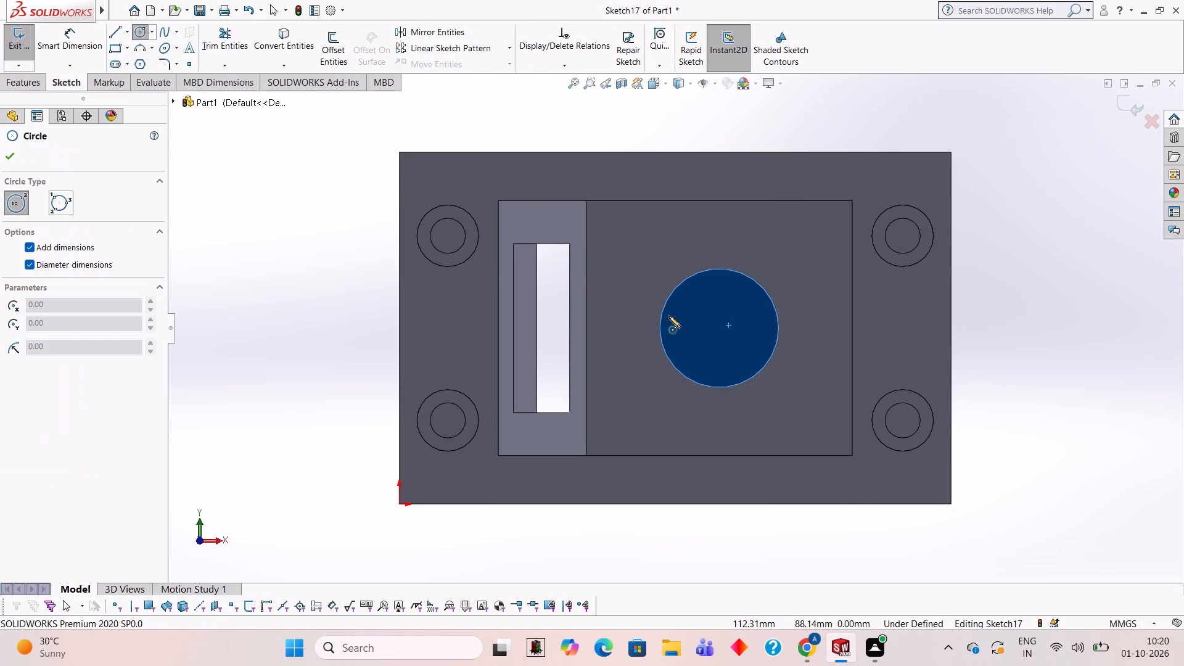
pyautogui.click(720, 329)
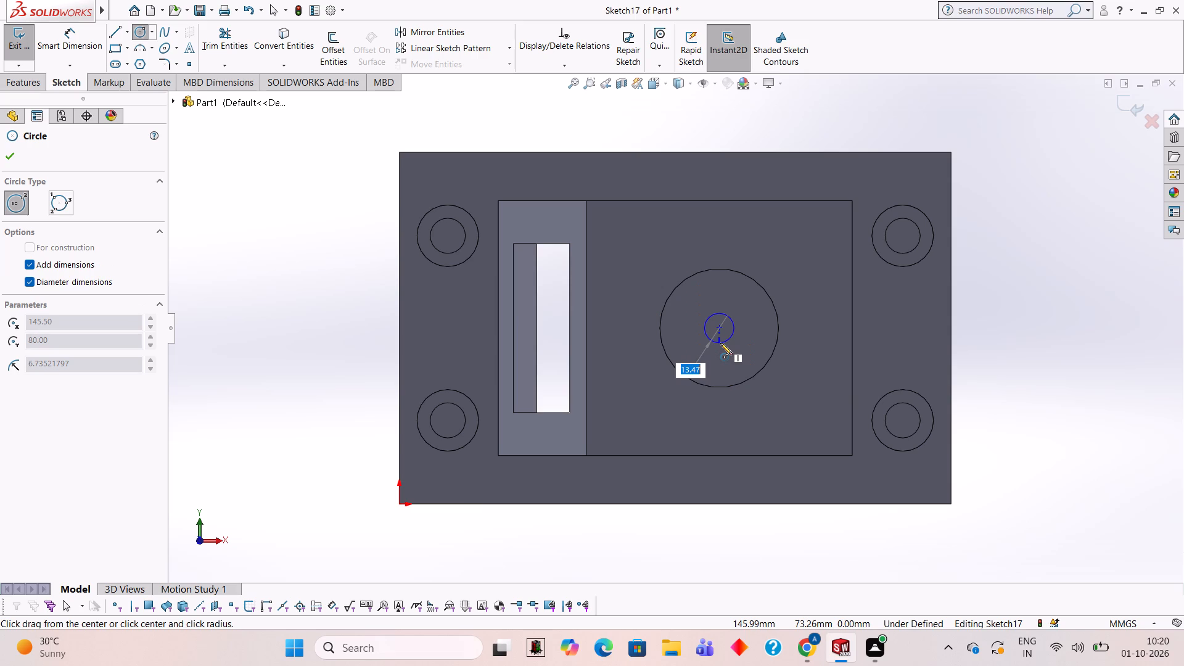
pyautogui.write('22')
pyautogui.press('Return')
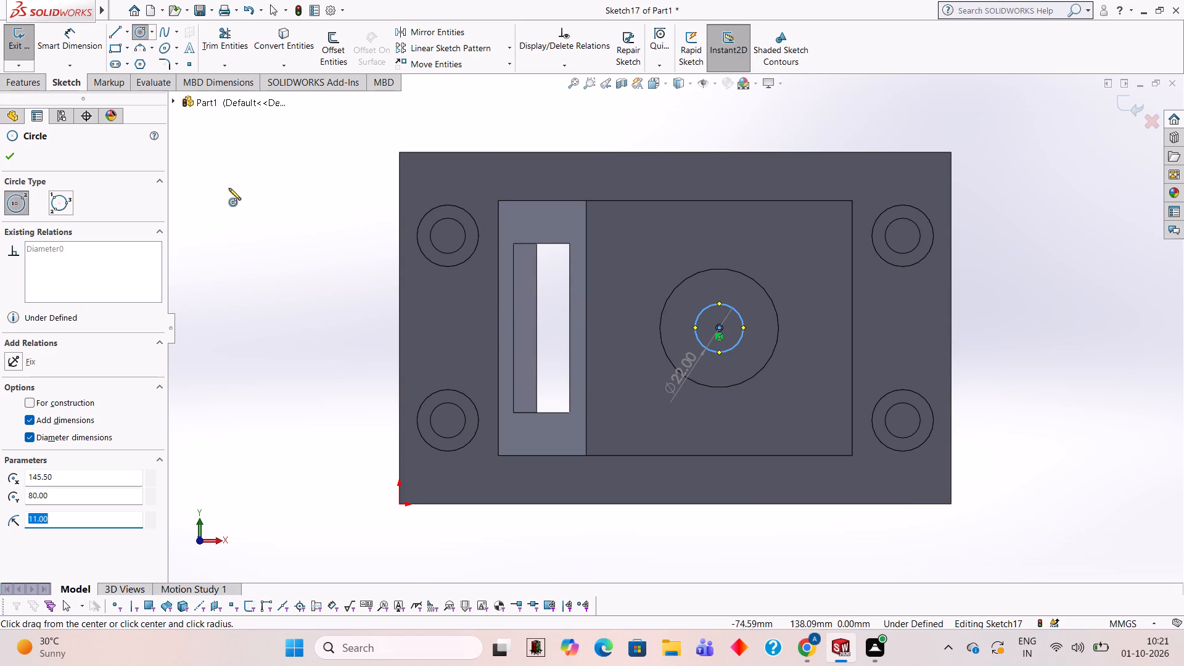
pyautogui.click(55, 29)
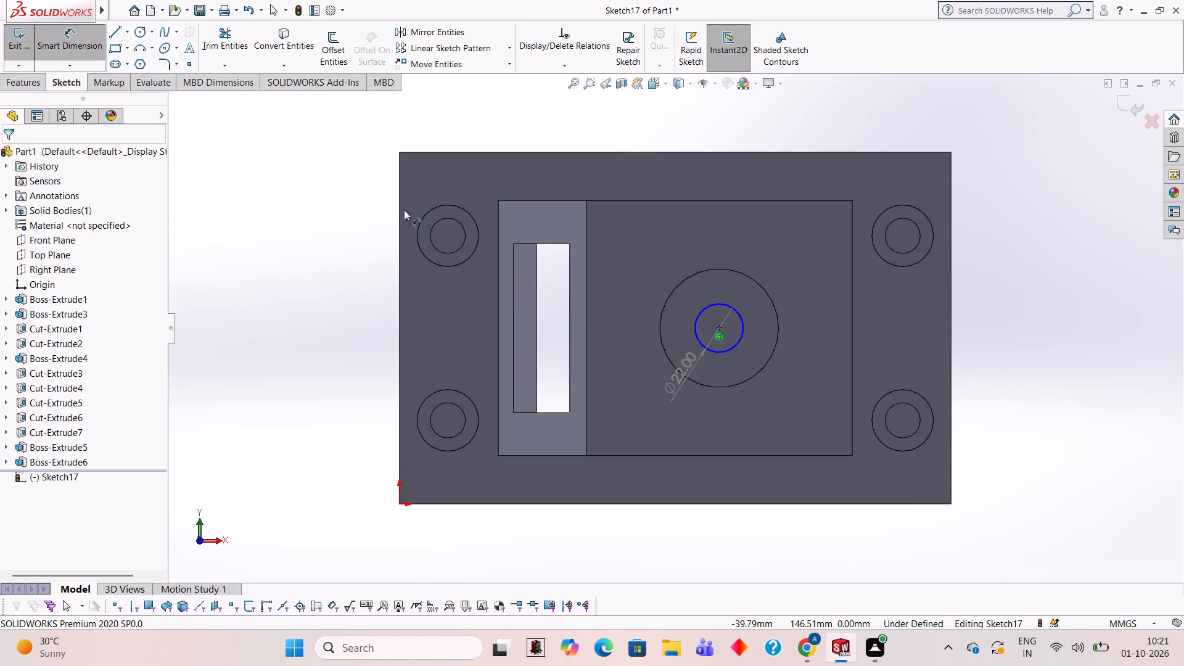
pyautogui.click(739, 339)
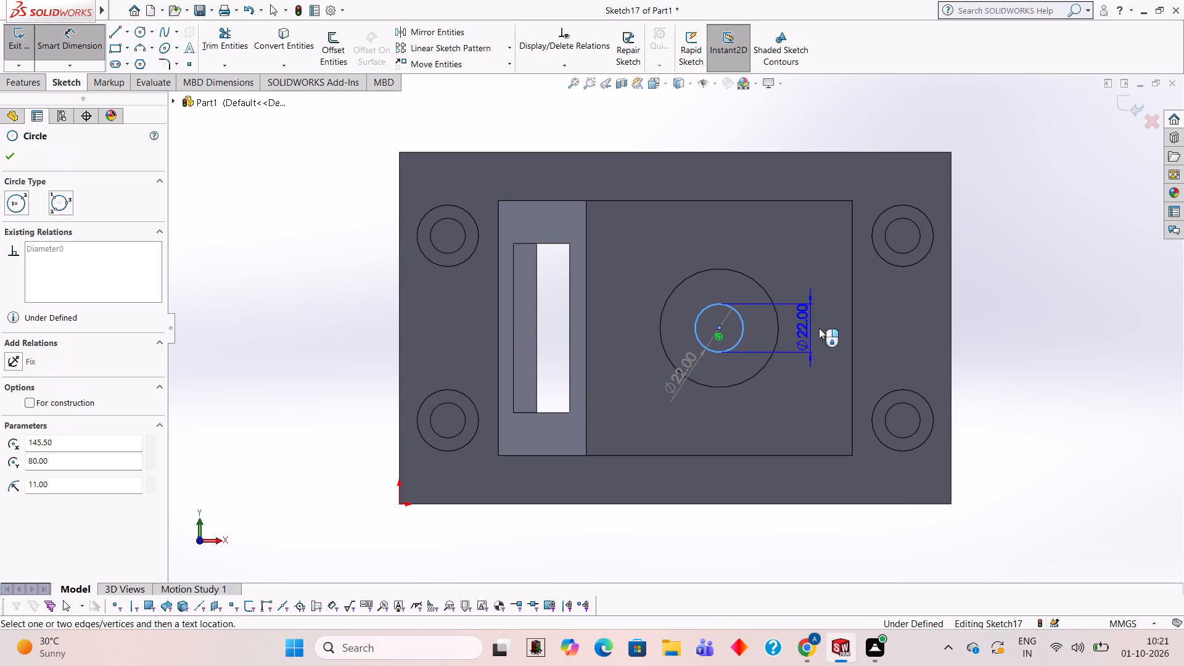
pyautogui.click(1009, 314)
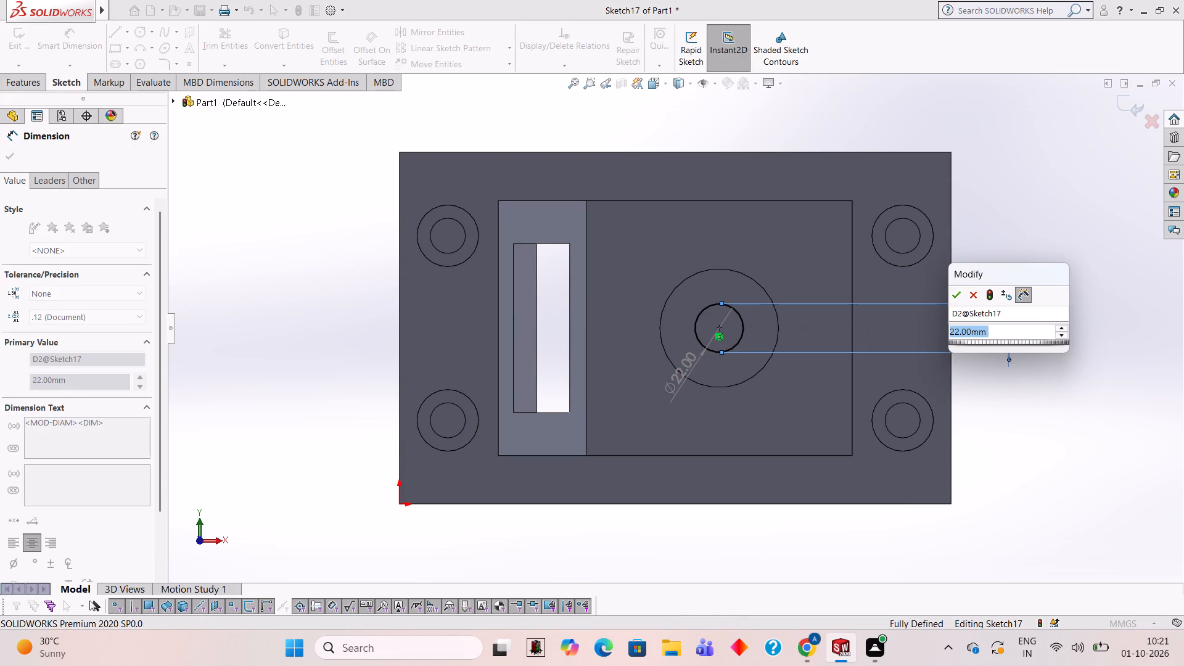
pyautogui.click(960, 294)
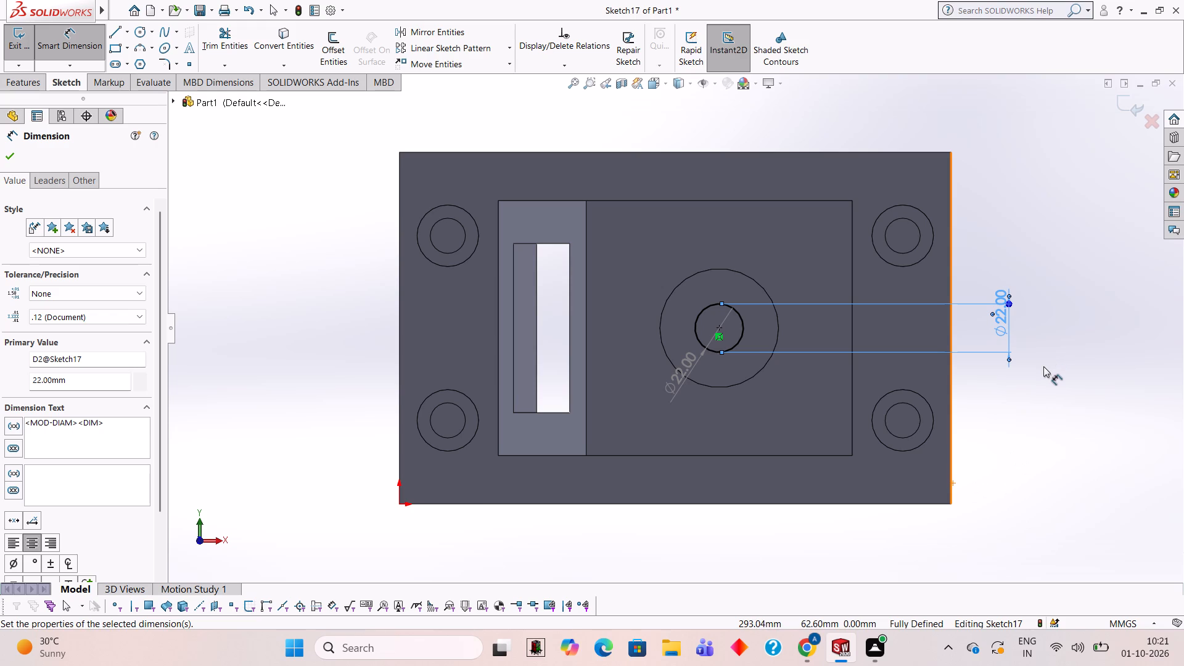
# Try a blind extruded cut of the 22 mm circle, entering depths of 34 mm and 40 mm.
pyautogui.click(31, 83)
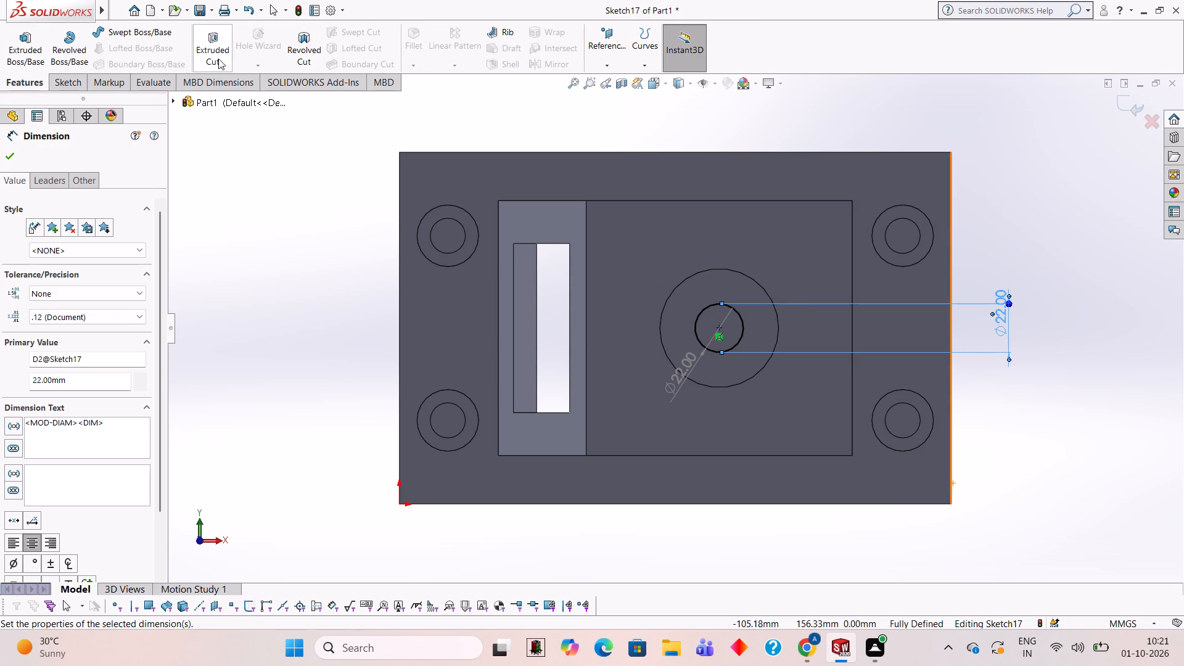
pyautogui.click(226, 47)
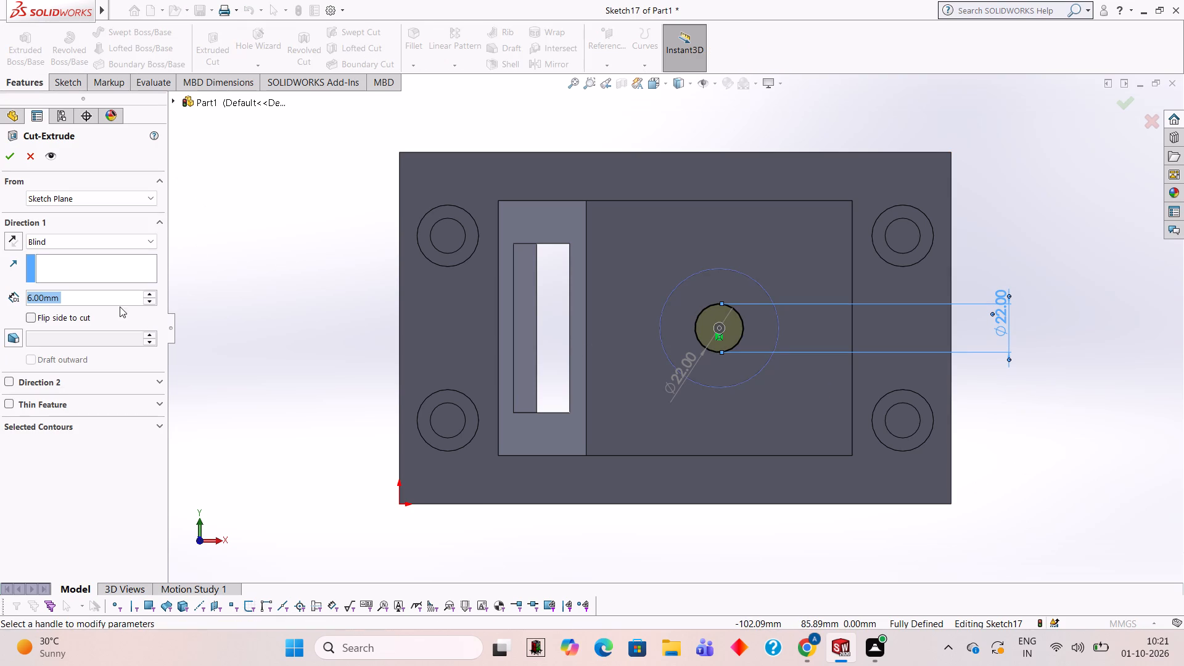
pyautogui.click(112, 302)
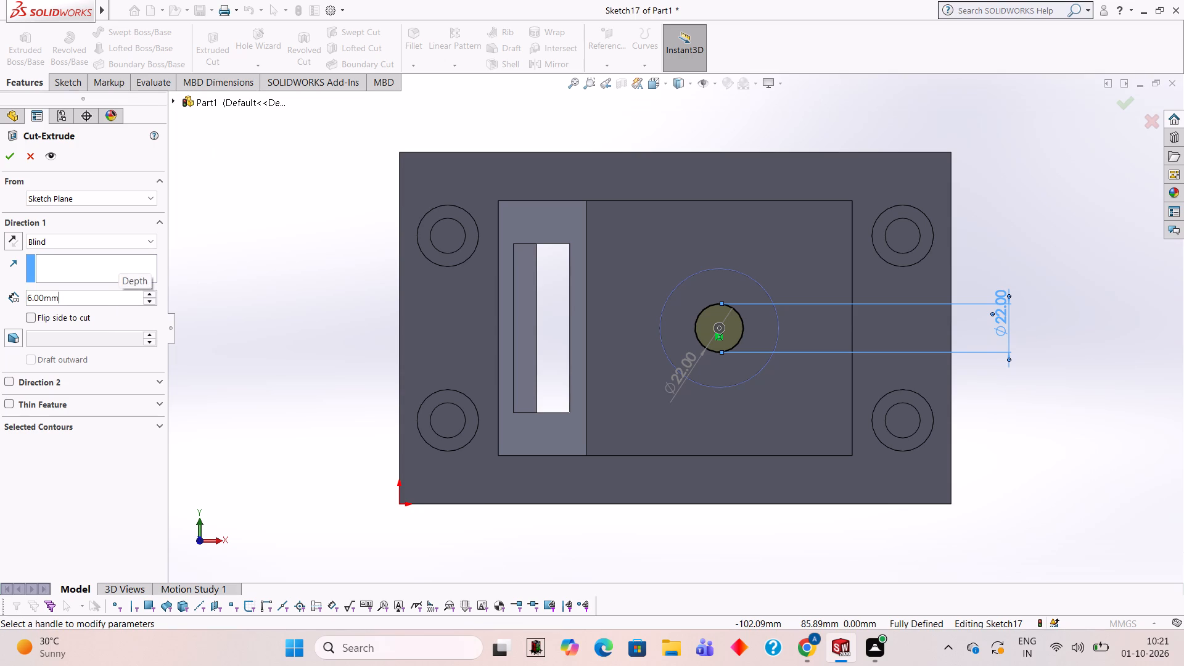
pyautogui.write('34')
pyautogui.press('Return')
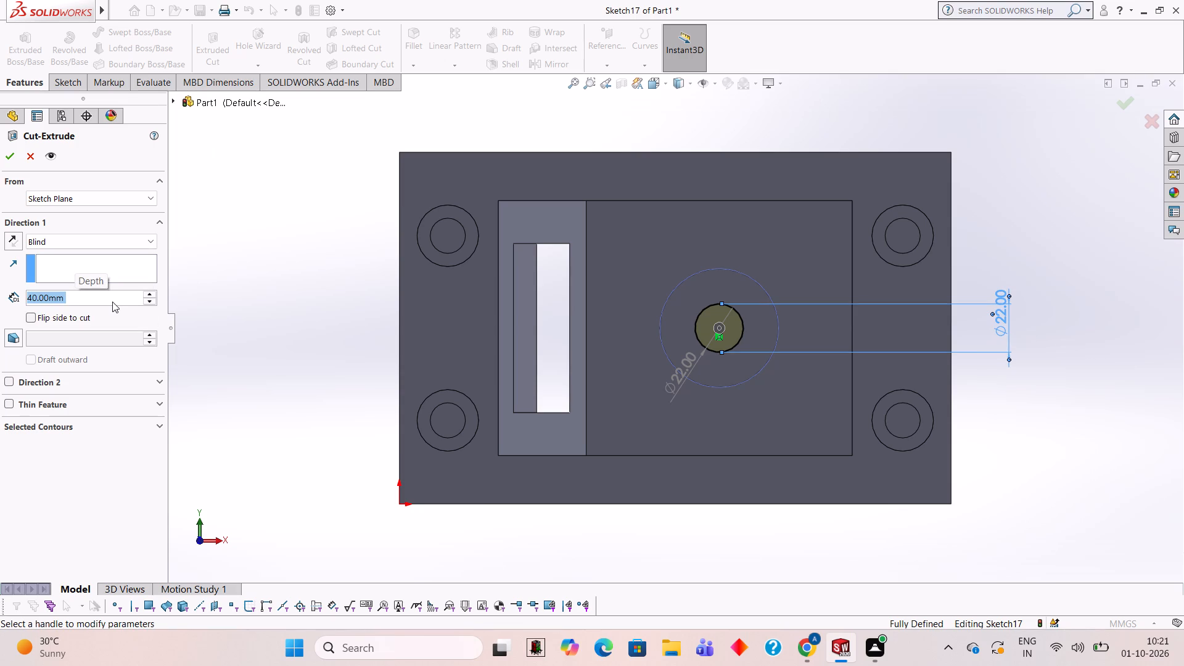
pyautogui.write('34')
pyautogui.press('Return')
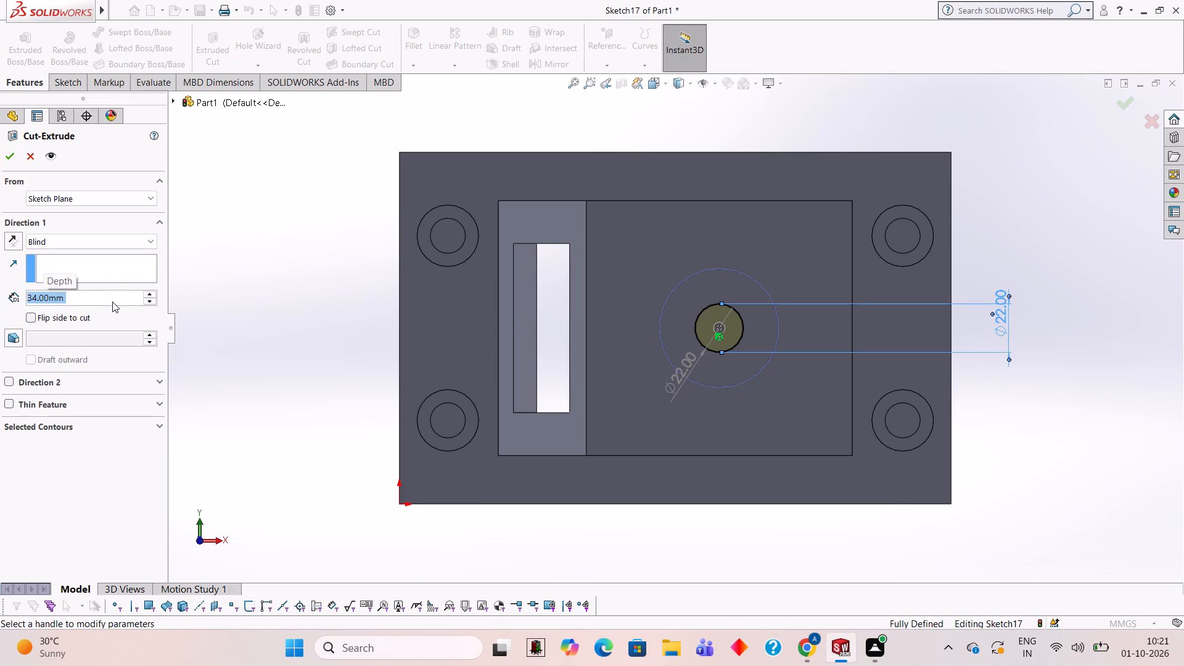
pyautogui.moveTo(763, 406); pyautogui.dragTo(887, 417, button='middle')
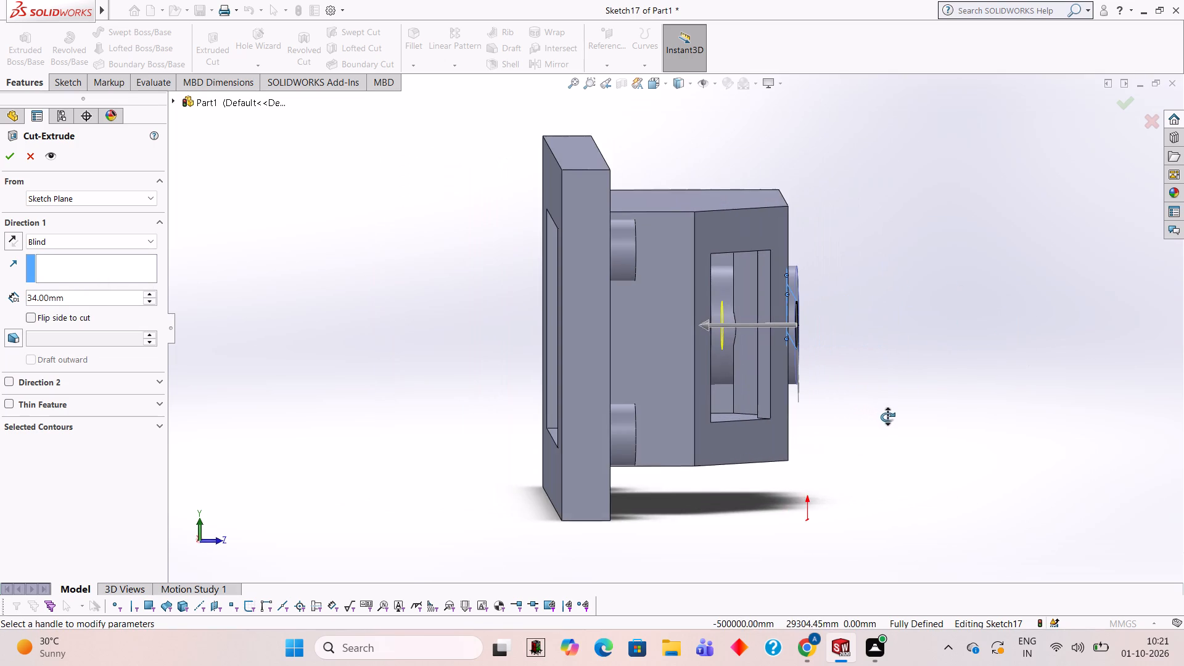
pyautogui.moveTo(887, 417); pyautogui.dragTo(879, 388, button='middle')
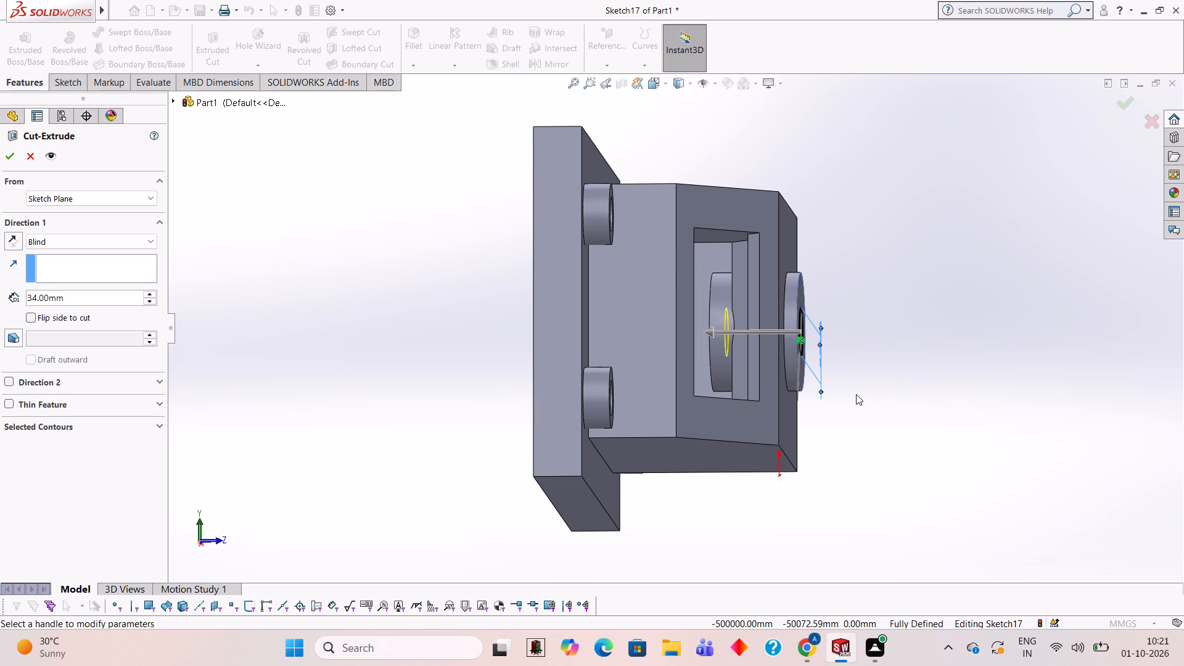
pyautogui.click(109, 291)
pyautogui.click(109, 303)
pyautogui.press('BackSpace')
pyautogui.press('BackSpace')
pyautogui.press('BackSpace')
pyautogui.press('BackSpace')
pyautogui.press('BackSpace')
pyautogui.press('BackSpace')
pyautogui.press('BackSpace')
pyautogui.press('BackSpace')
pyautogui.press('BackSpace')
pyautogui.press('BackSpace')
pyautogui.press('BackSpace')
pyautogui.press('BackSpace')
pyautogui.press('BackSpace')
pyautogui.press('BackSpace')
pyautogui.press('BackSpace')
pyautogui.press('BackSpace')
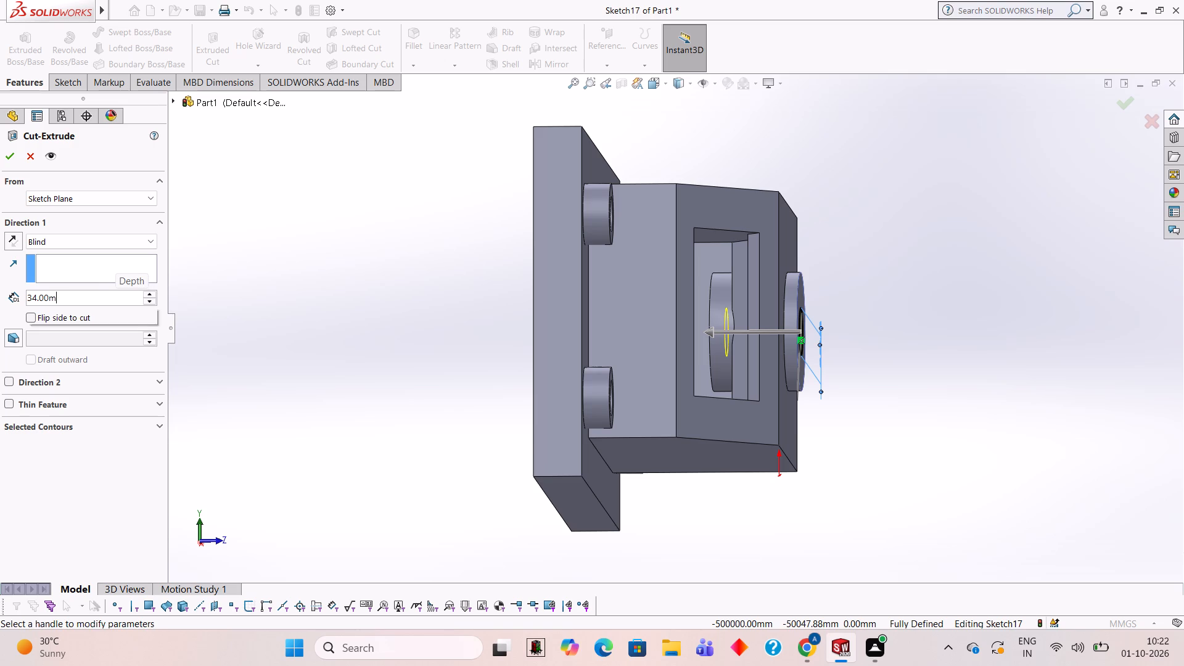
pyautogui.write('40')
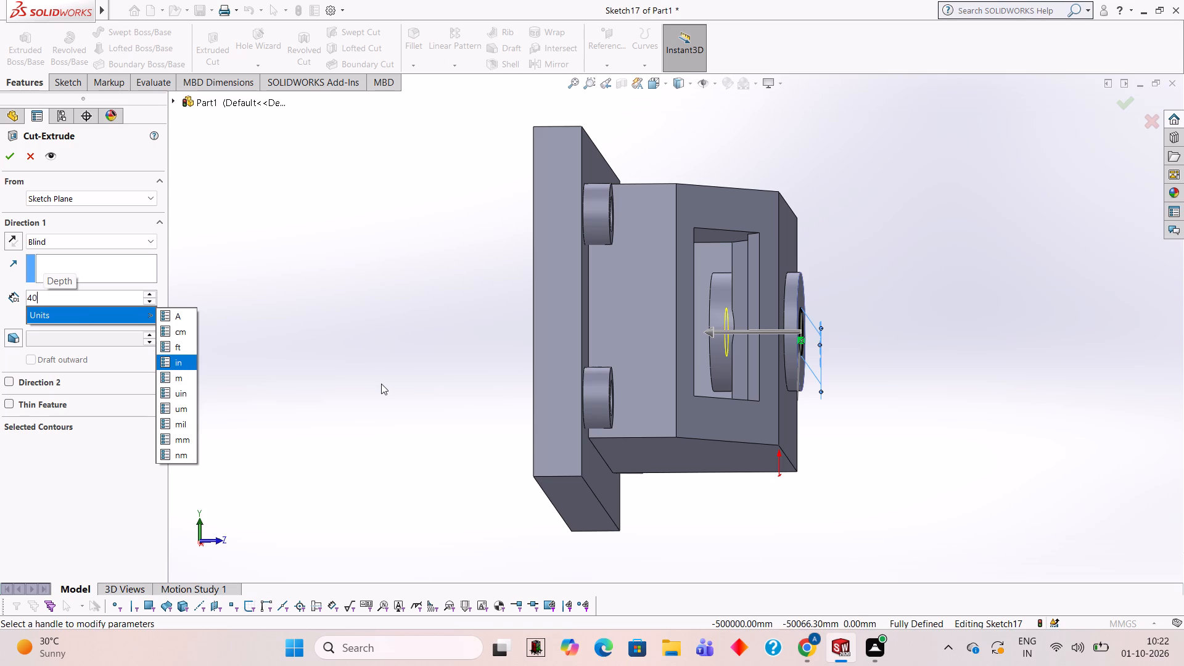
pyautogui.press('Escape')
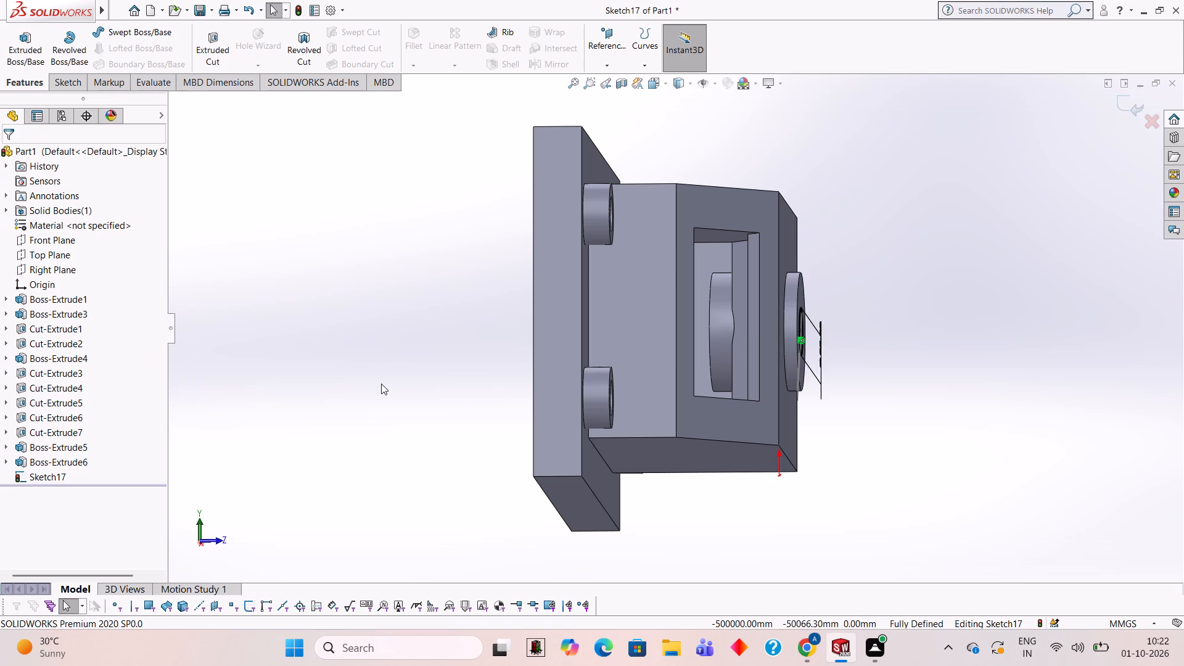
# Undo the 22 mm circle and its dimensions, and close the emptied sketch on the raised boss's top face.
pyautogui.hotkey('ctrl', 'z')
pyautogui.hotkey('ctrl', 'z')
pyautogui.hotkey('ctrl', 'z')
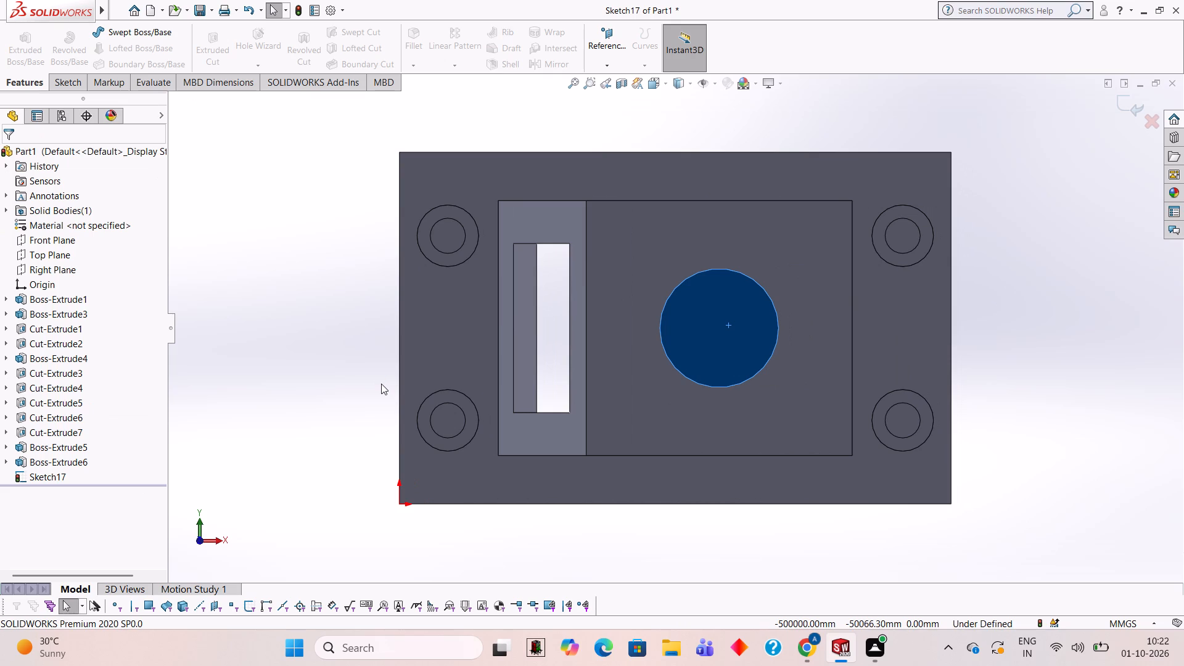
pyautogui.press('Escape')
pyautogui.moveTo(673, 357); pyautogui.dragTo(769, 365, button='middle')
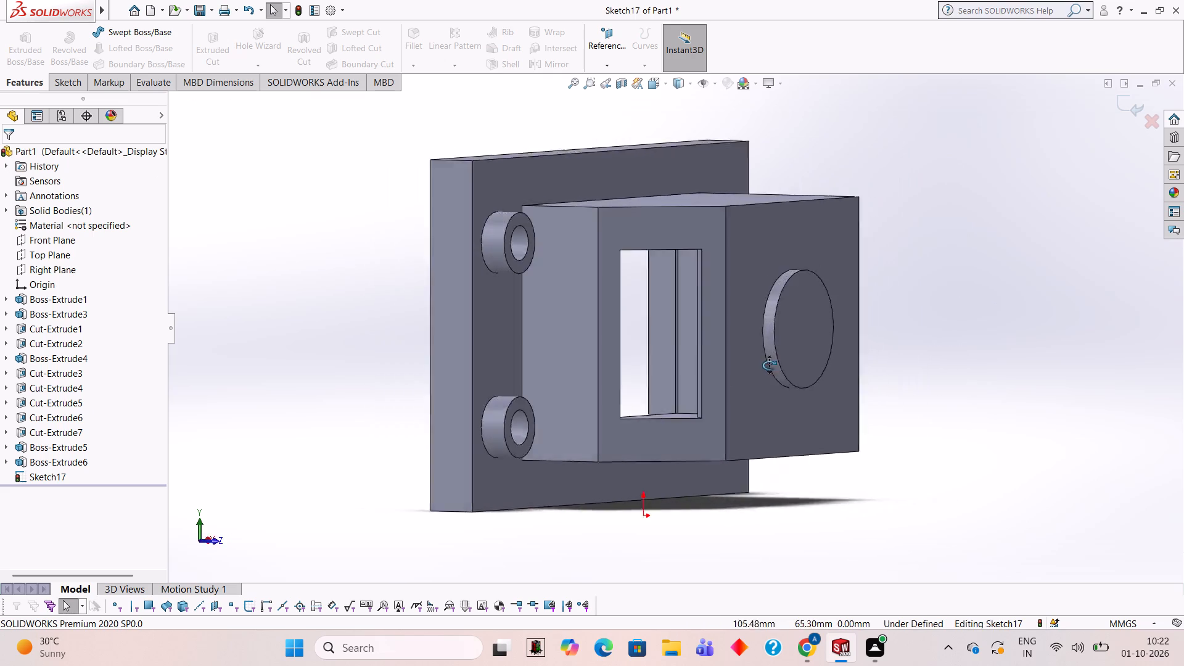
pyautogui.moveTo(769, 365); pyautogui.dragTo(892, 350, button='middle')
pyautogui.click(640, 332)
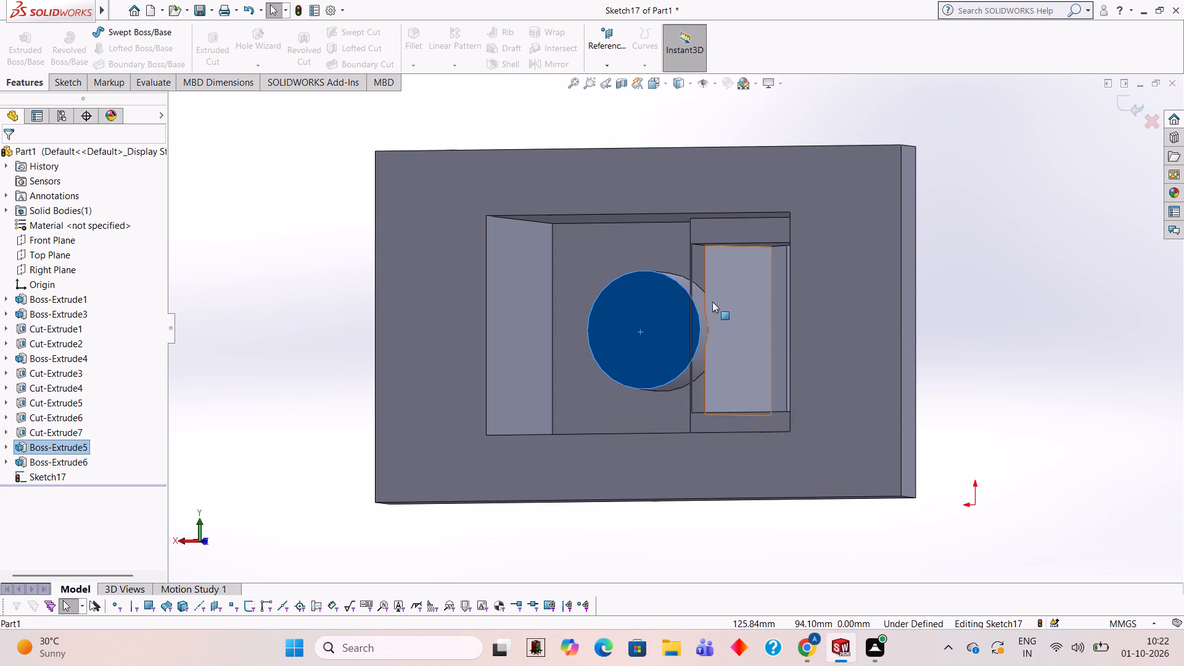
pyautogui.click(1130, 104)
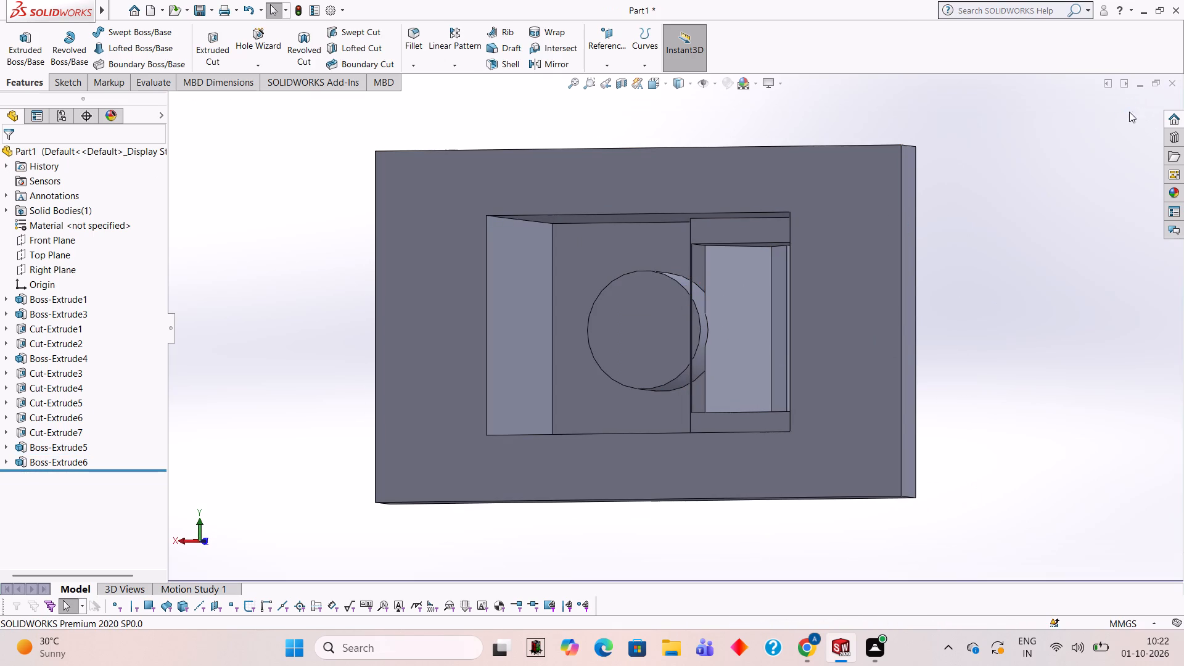
# In a new sketch on the inner boss's end face inside the cavity, draw a concentric 54 mm circle matching the boss's outline.
pyautogui.click(649, 326)
pyautogui.click(704, 295)
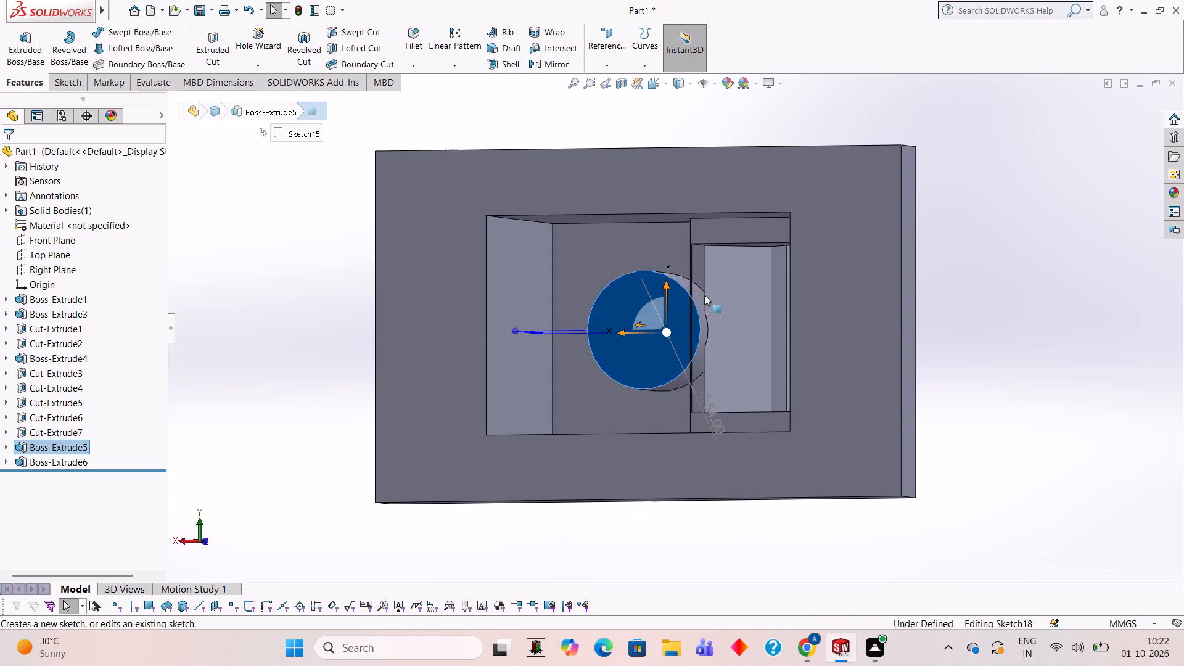
pyautogui.hotkey('ctrl', '8')
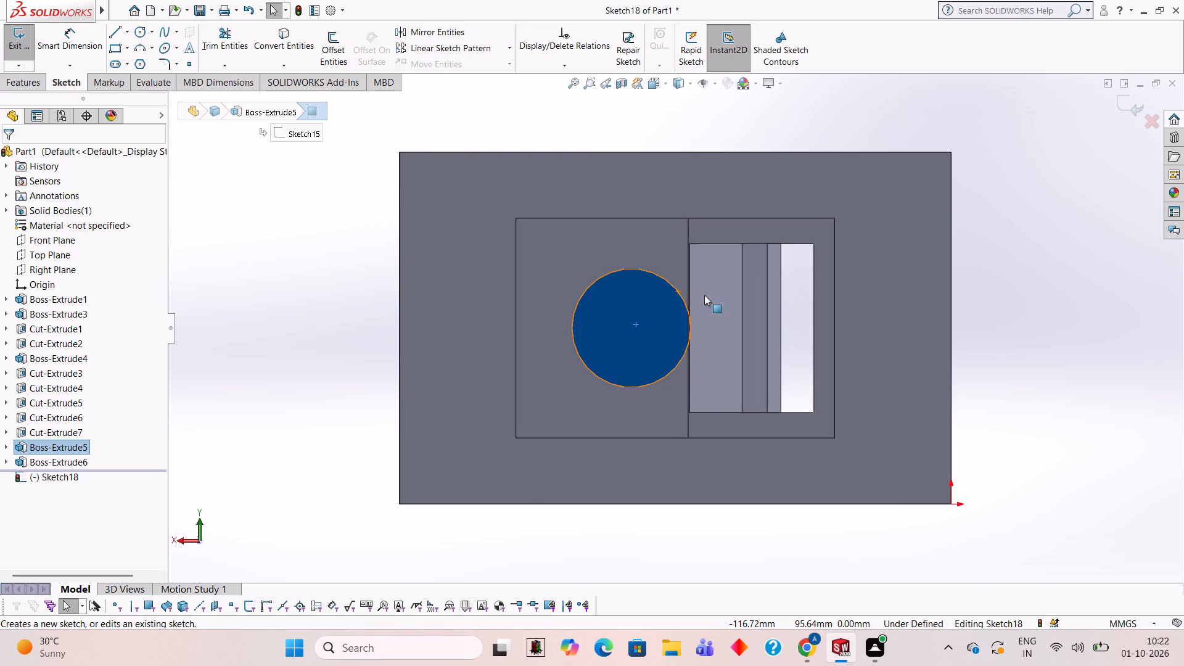
pyautogui.click(145, 32)
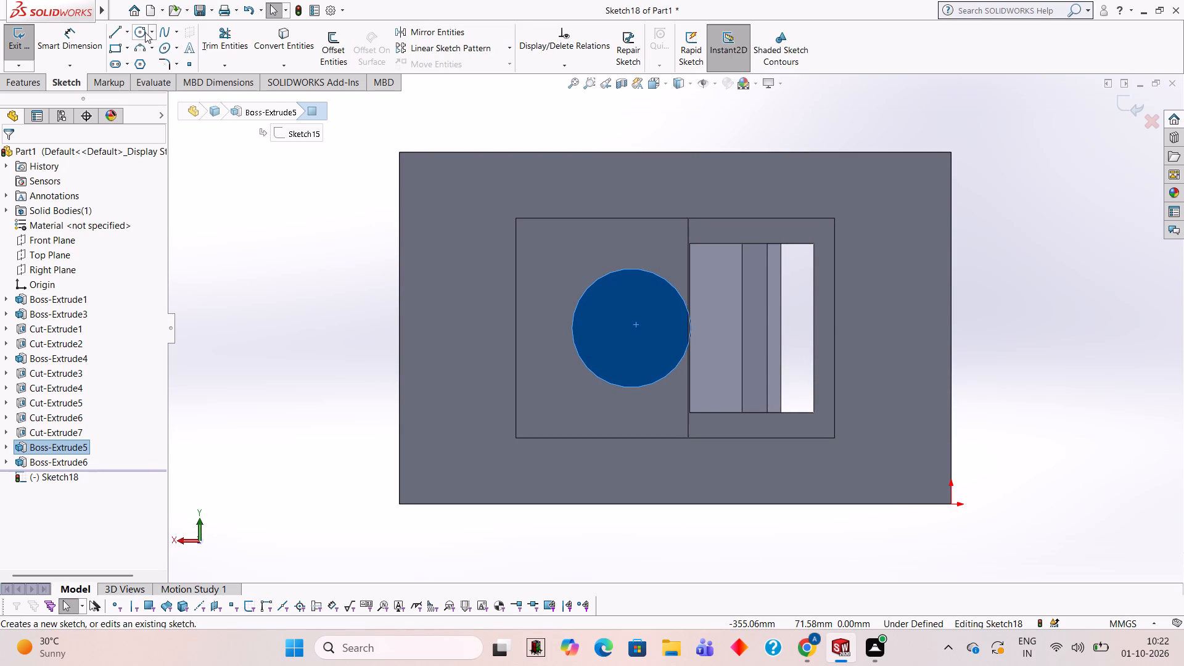
pyautogui.click(631, 329)
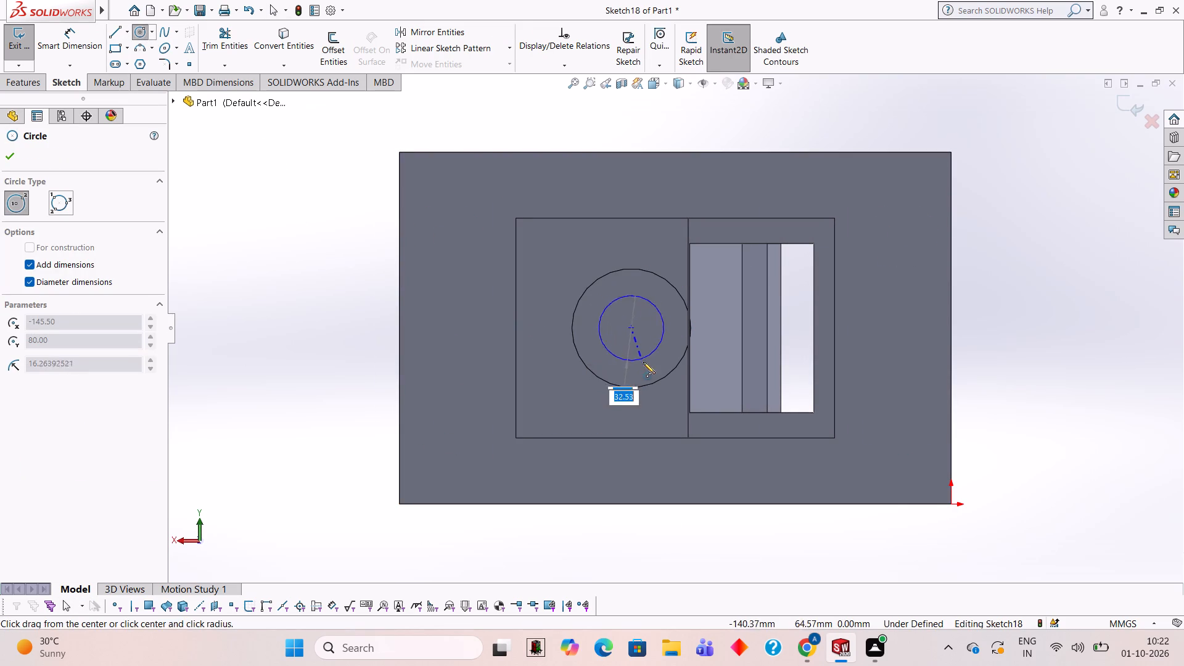
pyautogui.click(646, 384)
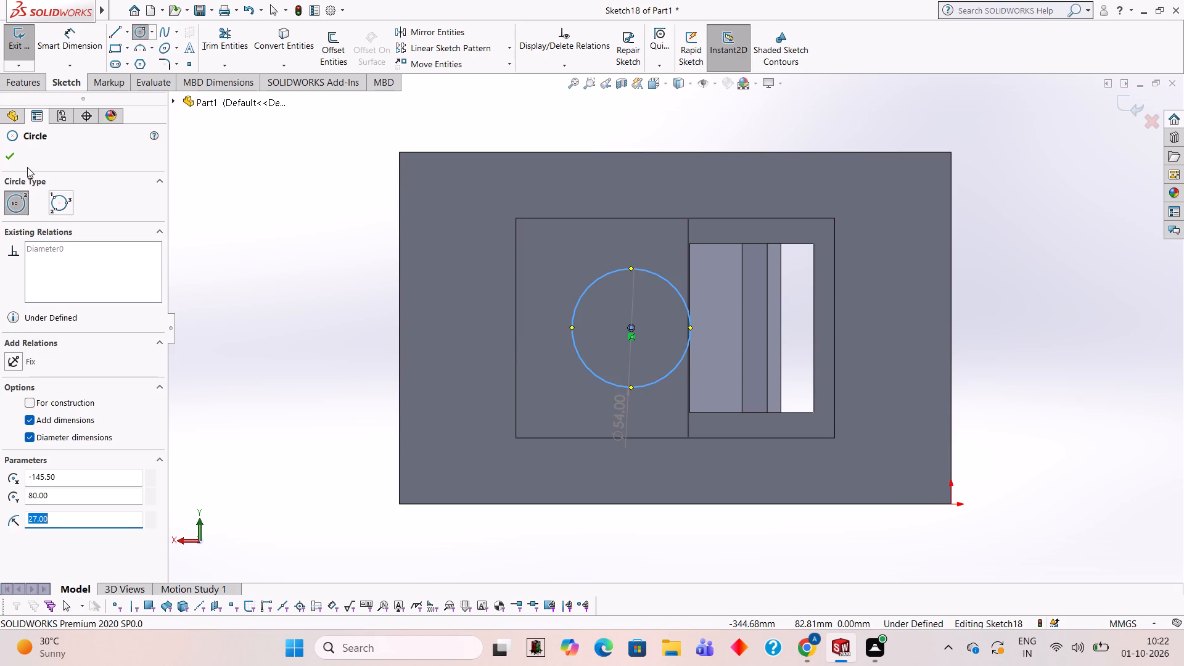
# Cut-extrude the 54 mm circle 6 mm blind to shorten the inner boss.
pyautogui.click(27, 83)
pyautogui.click(224, 39)
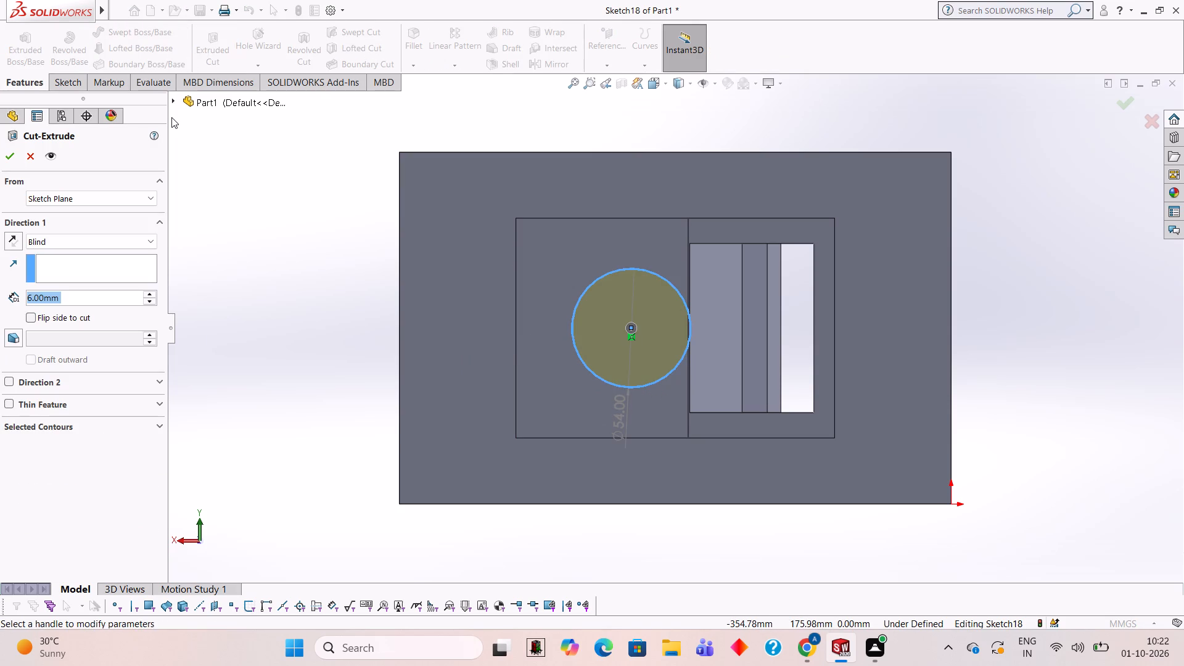
pyautogui.click(12, 160)
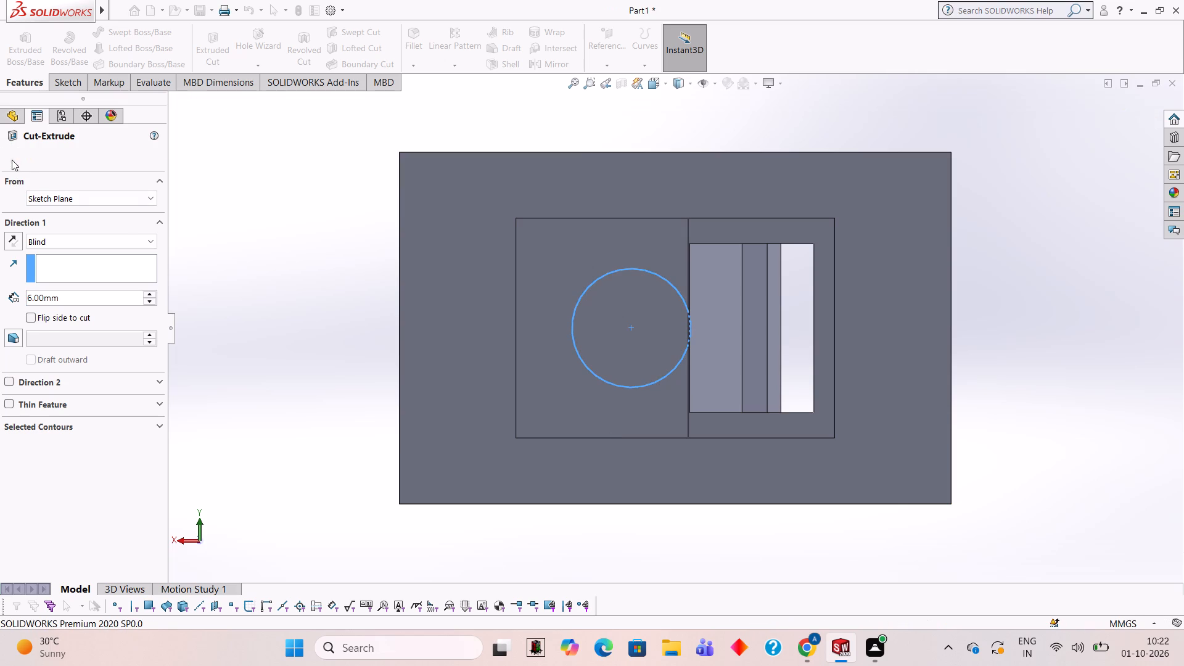
pyautogui.click(290, 247)
# In a new sketch on the raised outer boss's top face, draw a concentric circle of 22 mm diameter.
pyautogui.moveTo(567, 297); pyautogui.dragTo(509, 284, button='middle')
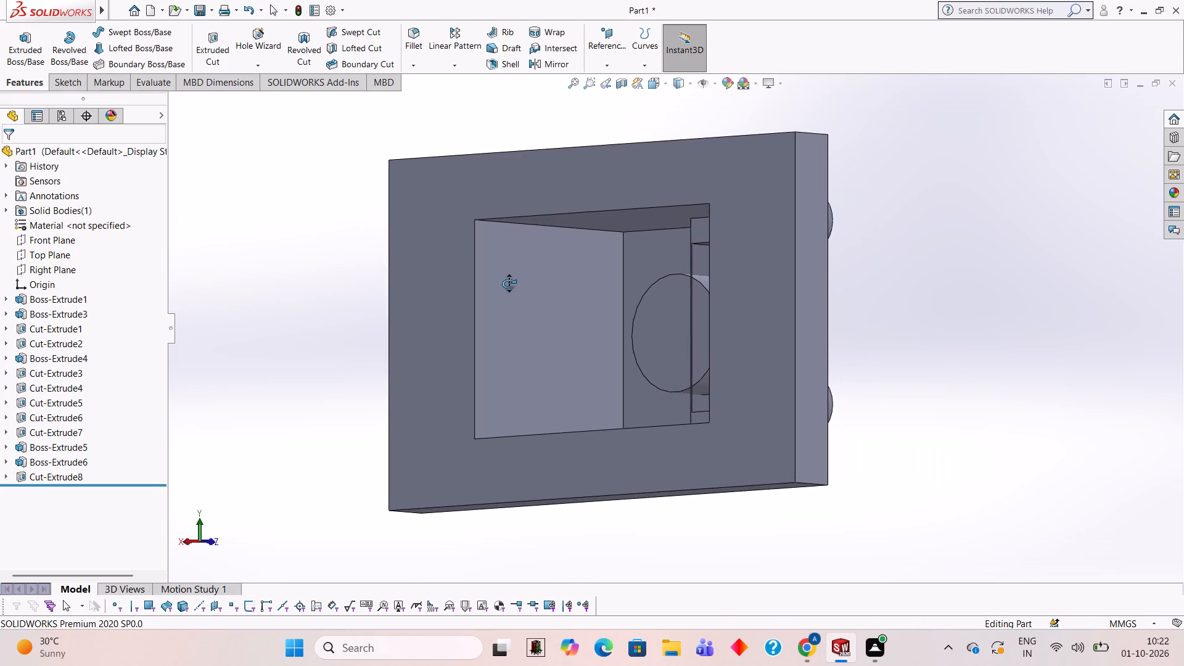
pyautogui.moveTo(509, 284); pyautogui.dragTo(455, 295, button='middle')
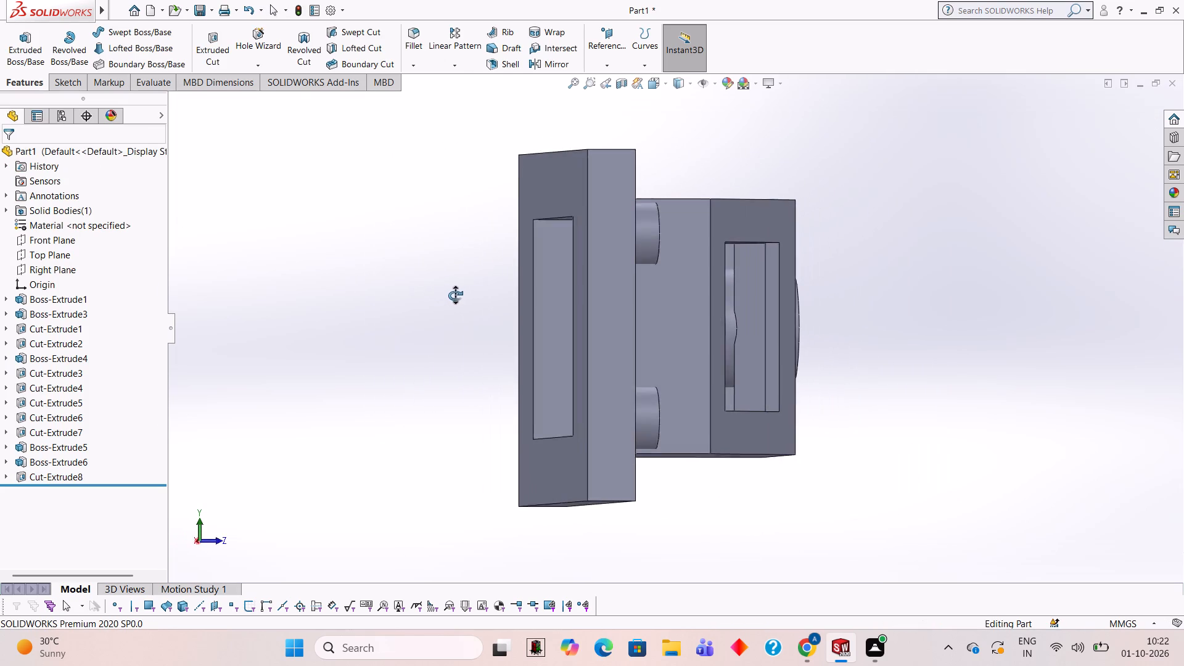
pyautogui.moveTo(455, 295); pyautogui.dragTo(443, 298, button='middle')
pyautogui.moveTo(815, 255); pyautogui.dragTo(720, 234, button='middle')
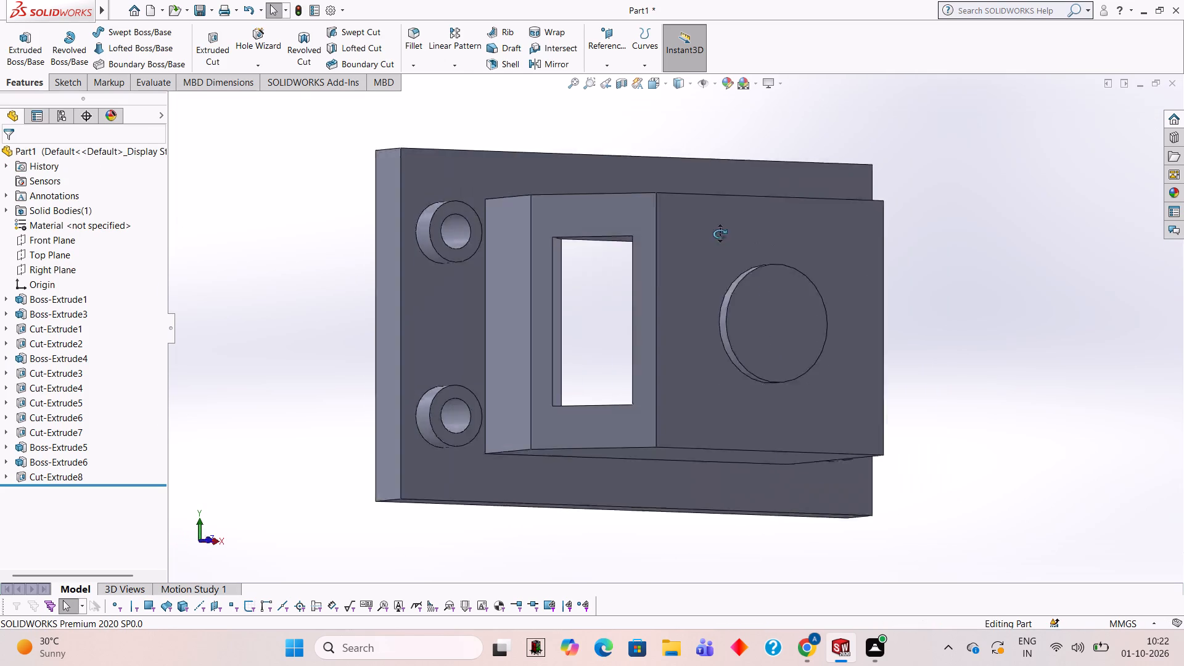
pyautogui.moveTo(720, 234); pyautogui.dragTo(696, 224, button='middle')
pyautogui.click(712, 294)
pyautogui.click(765, 259)
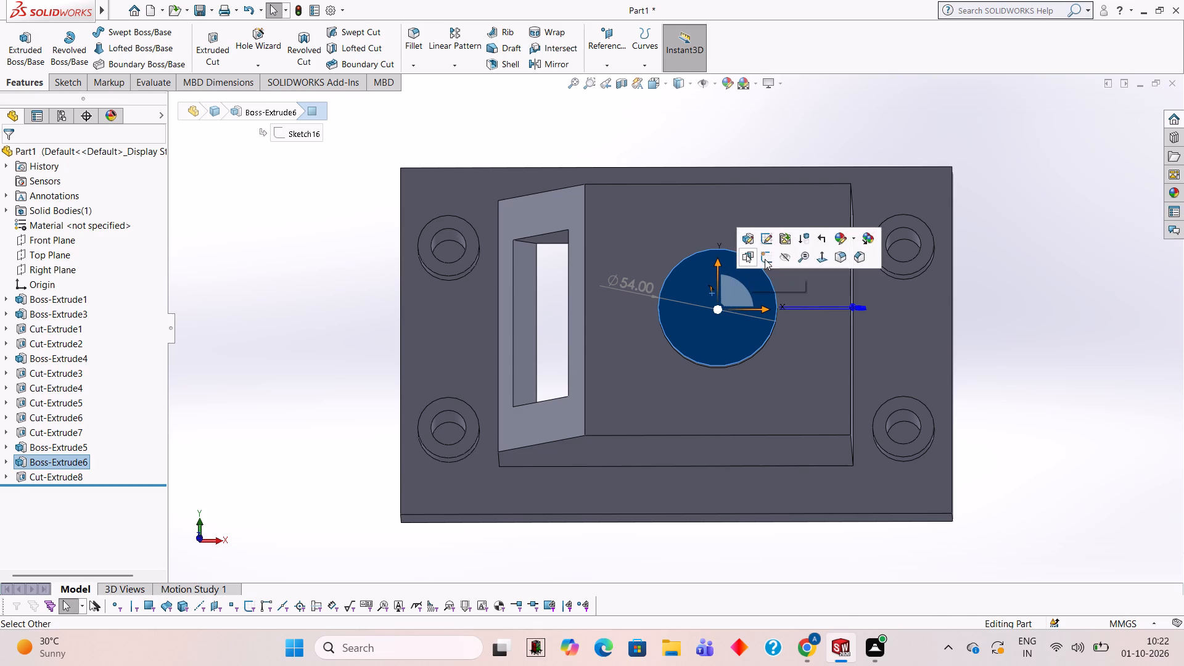
pyautogui.hotkey('ctrl', '8')
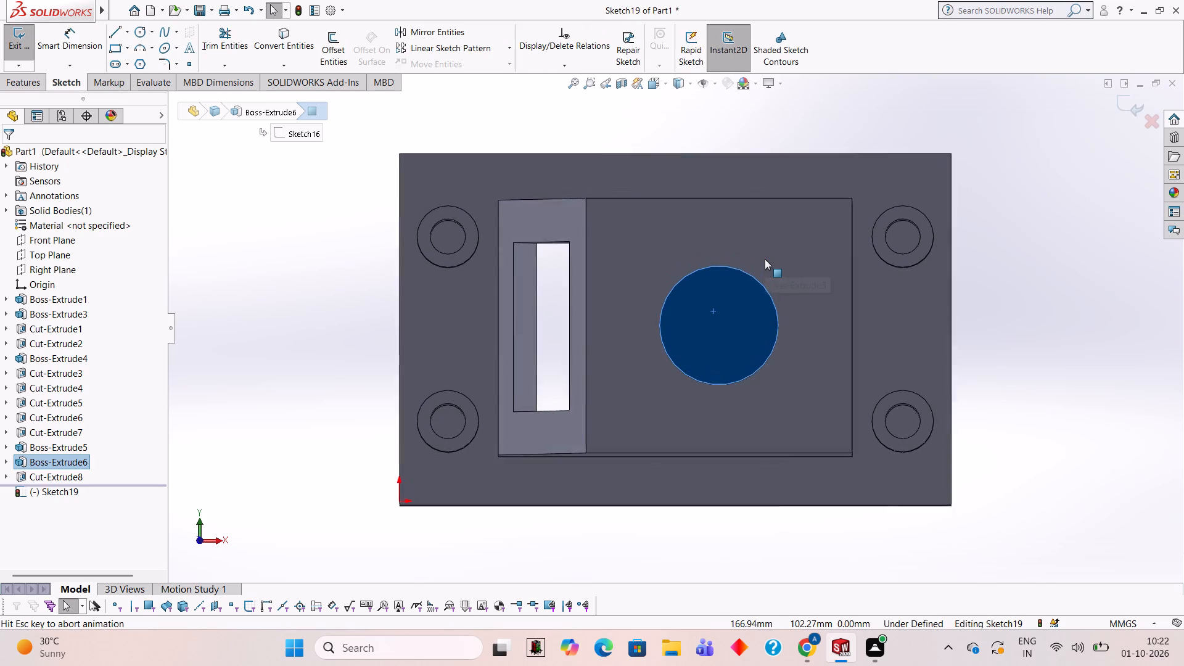
pyautogui.click(139, 33)
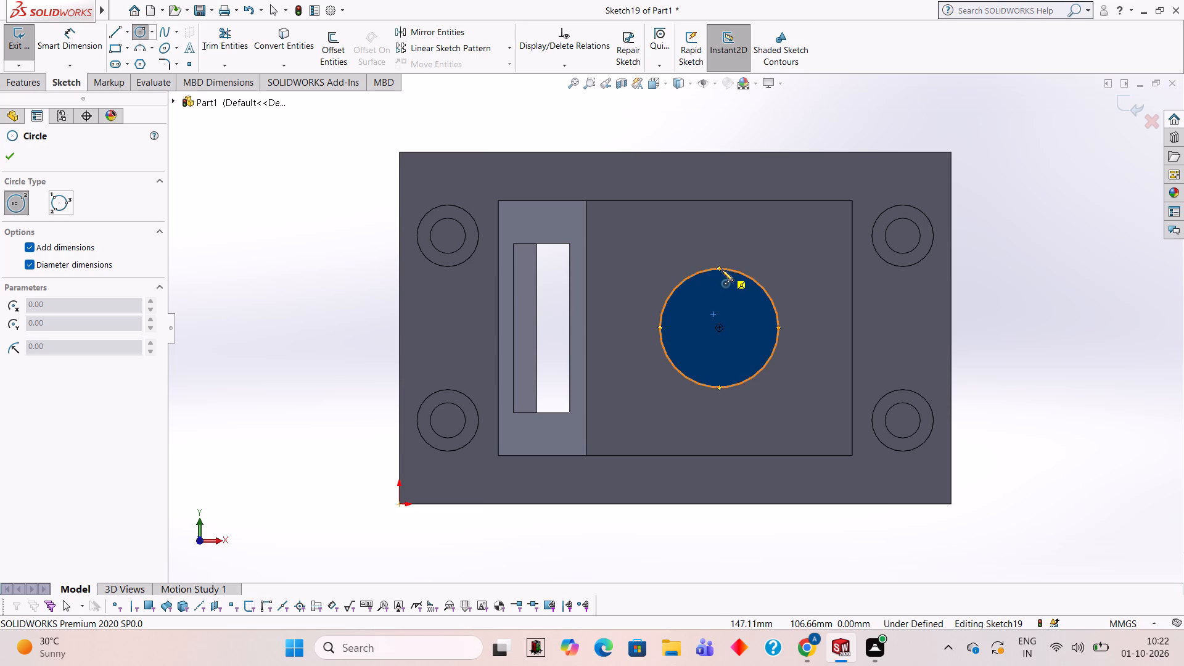
pyautogui.click(720, 327)
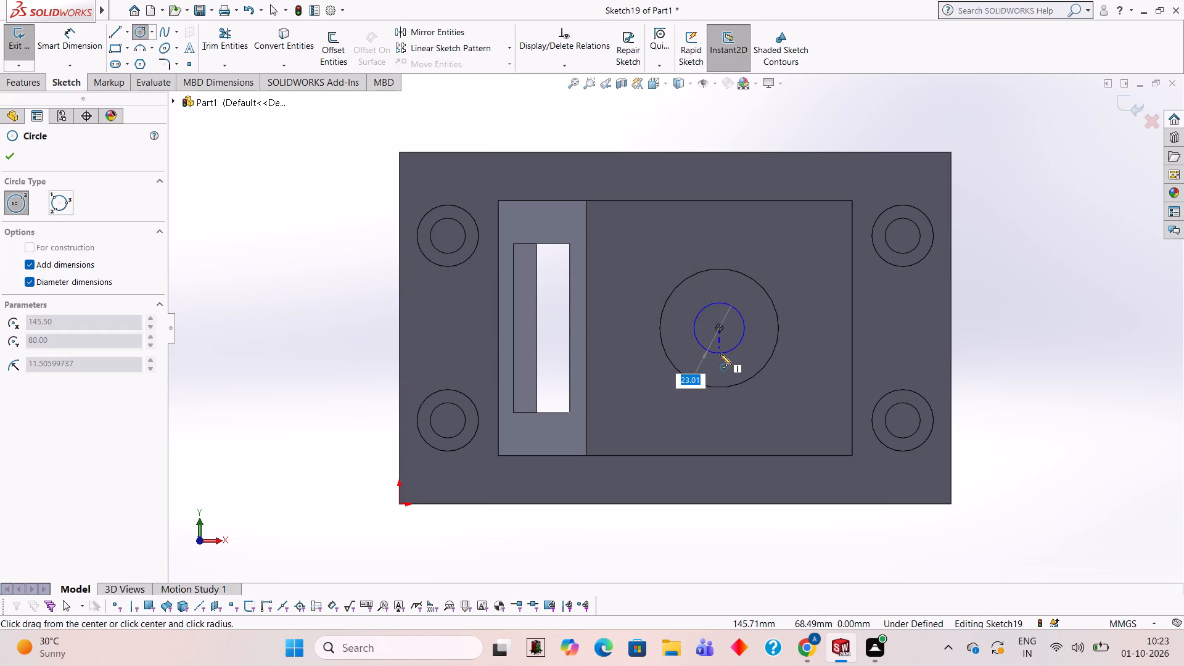
pyautogui.press('1')
pyautogui.press('BackSpace')
pyautogui.write('22')
pyautogui.press('Return')
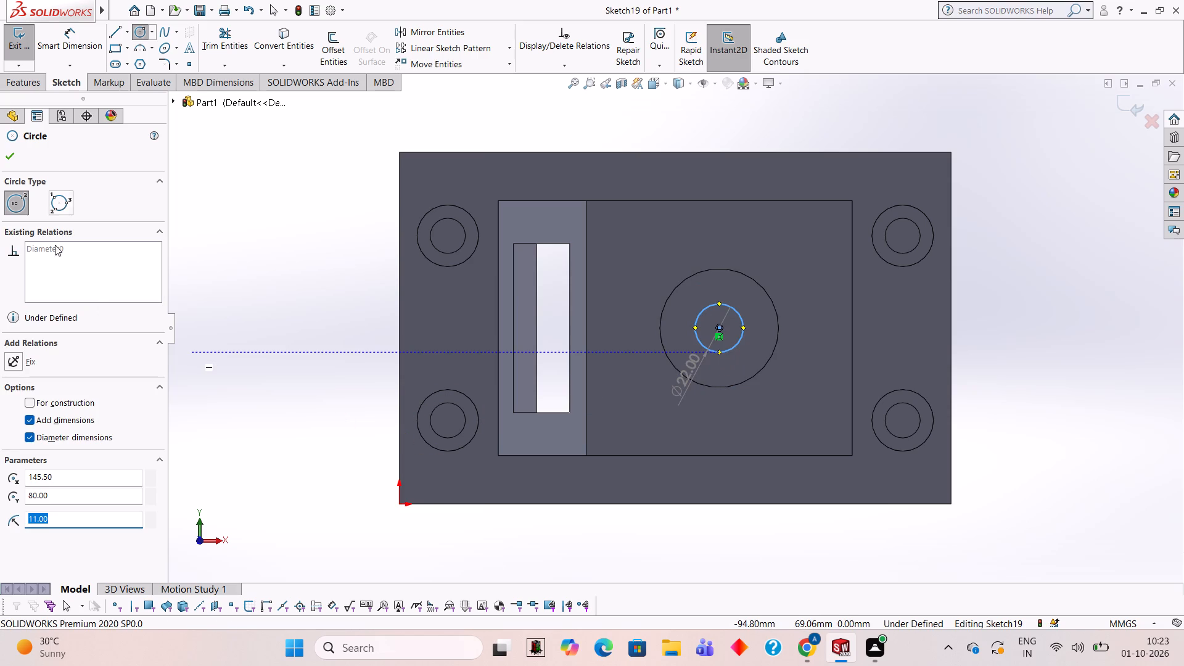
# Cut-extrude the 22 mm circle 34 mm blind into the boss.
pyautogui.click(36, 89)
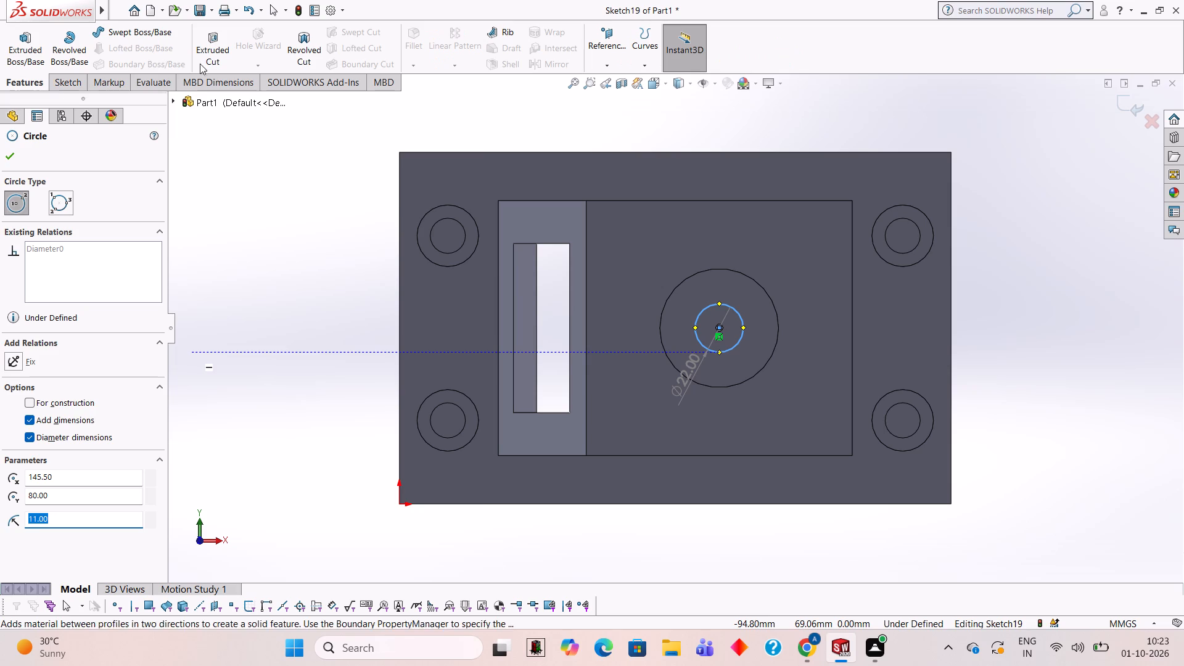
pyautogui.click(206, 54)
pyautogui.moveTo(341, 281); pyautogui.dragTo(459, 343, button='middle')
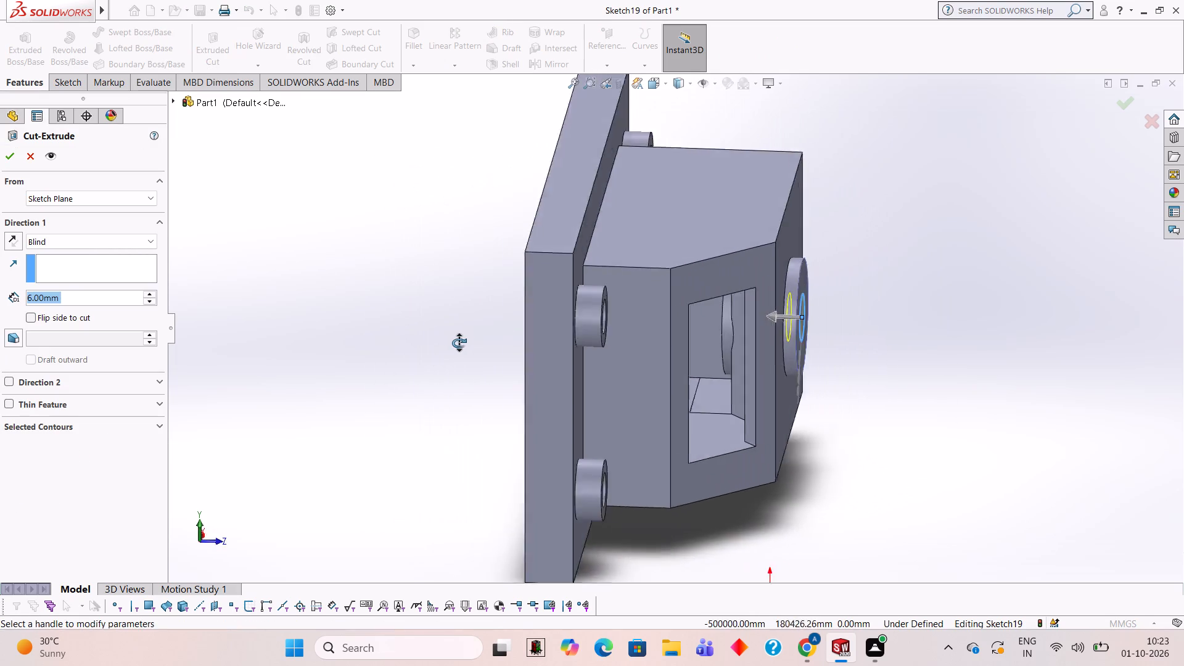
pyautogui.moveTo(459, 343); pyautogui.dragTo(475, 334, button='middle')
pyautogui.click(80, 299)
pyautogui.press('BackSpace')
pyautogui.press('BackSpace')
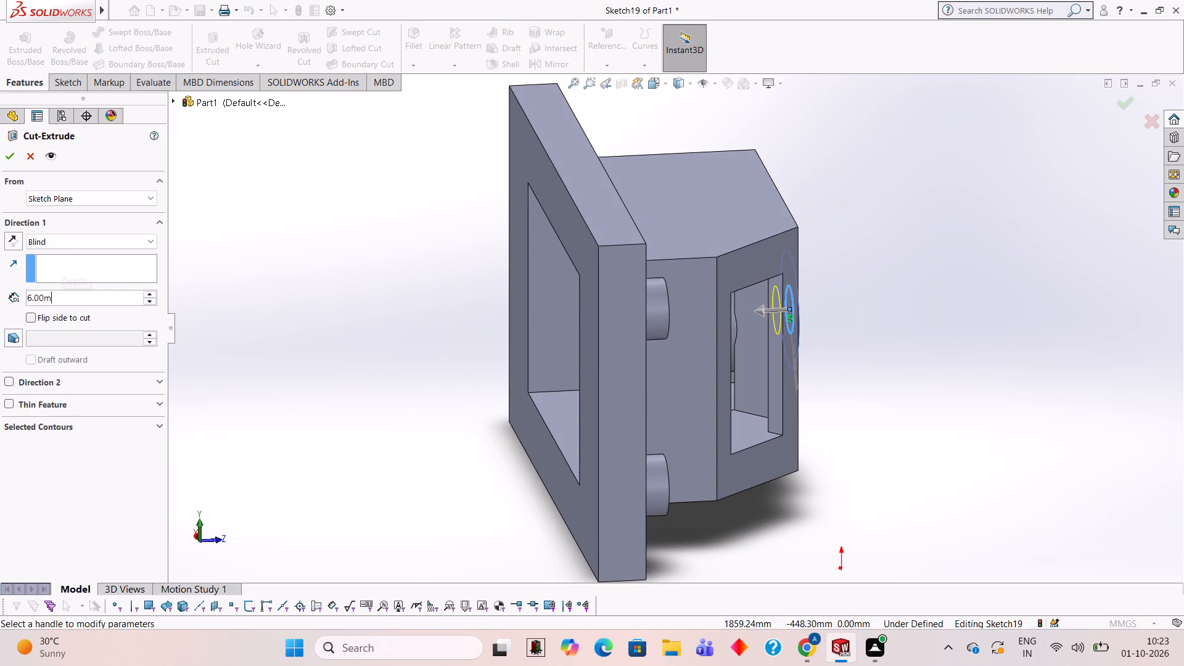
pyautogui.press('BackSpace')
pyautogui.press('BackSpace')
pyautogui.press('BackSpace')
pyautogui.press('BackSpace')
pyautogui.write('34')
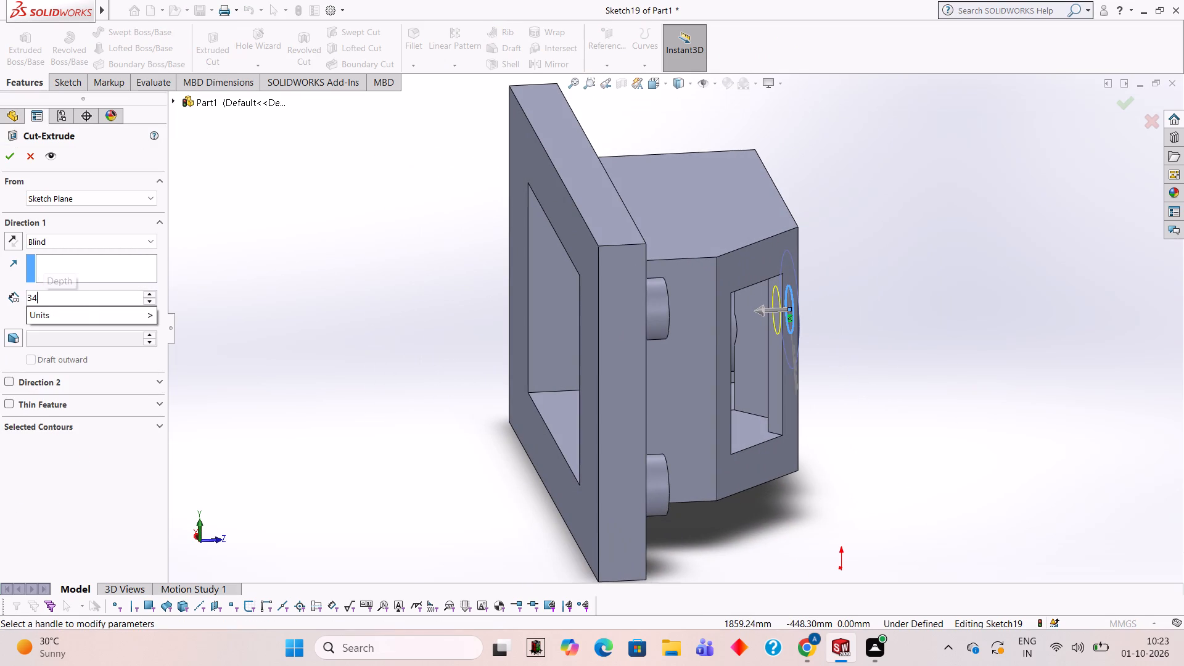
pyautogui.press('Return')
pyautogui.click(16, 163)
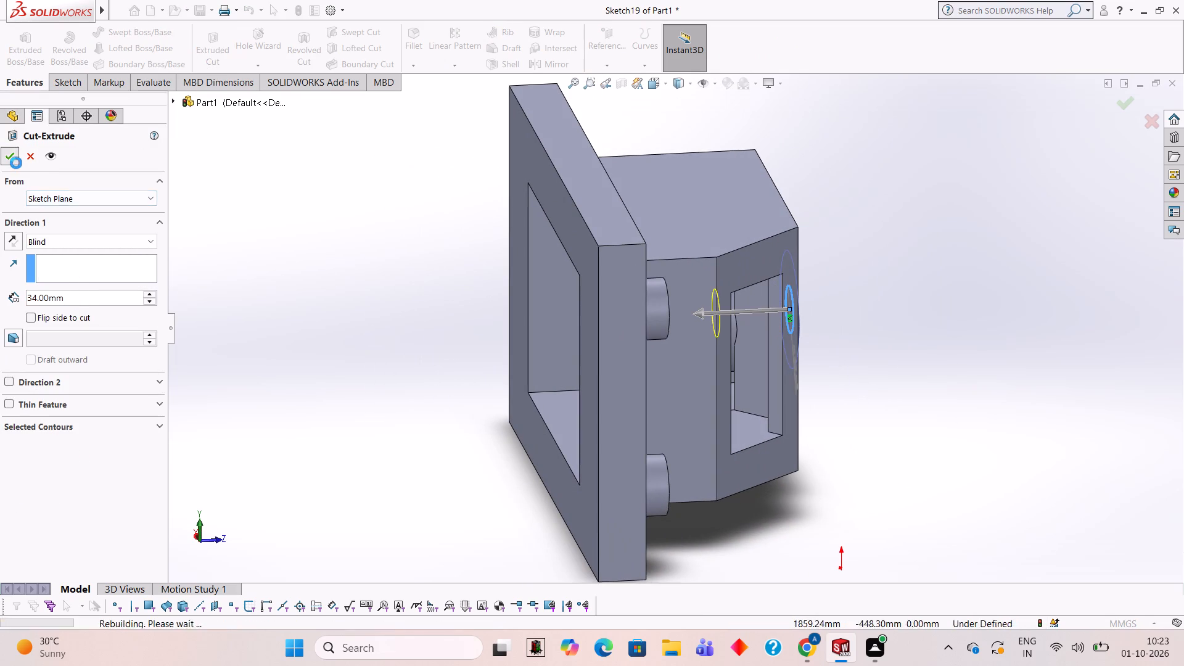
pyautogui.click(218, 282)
# Inspect the bore, window, inner boss and corner bosses from the cover's outer side and its cavity side.
pyautogui.moveTo(314, 284); pyautogui.dragTo(388, 268, button='middle')
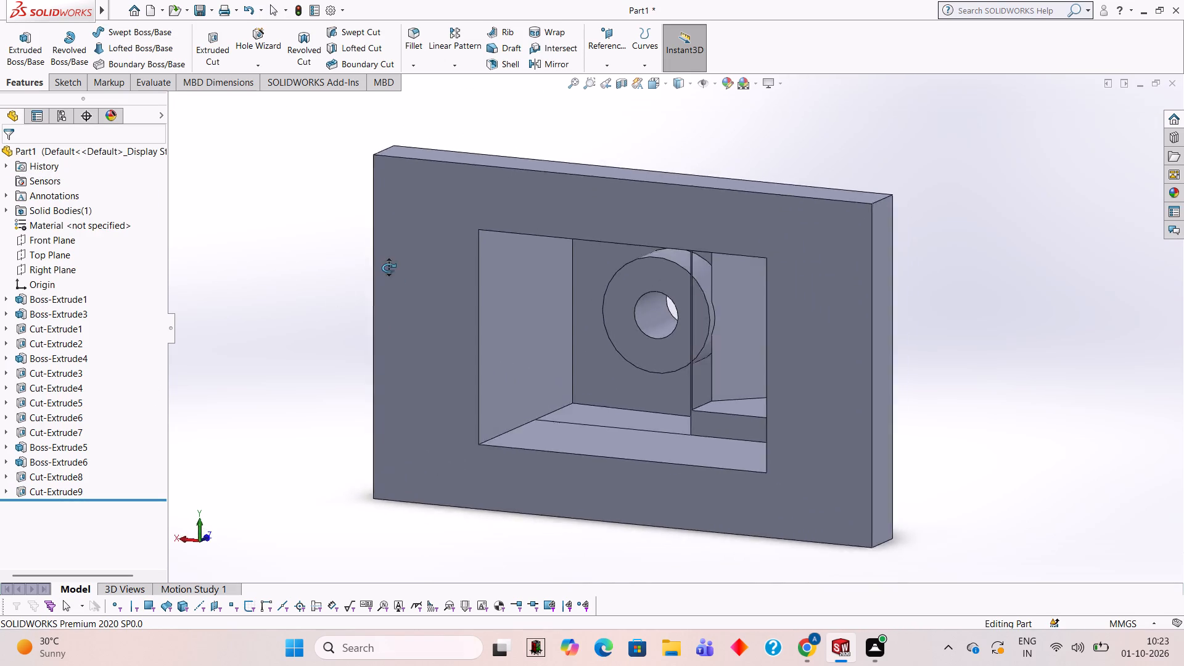
pyautogui.moveTo(388, 268); pyautogui.dragTo(507, 238, button='middle')
pyautogui.moveTo(471, 249); pyautogui.dragTo(641, 218, button='middle')
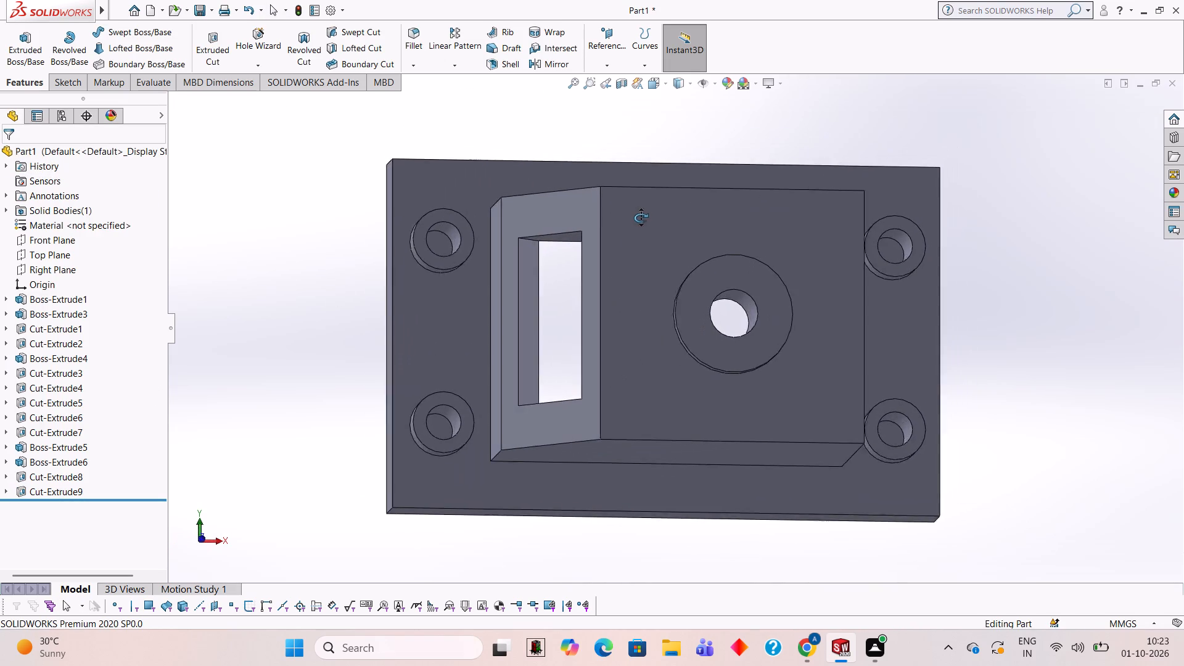
pyautogui.moveTo(641, 218); pyautogui.dragTo(633, 220, button='middle')
pyautogui.click(1097, 272)
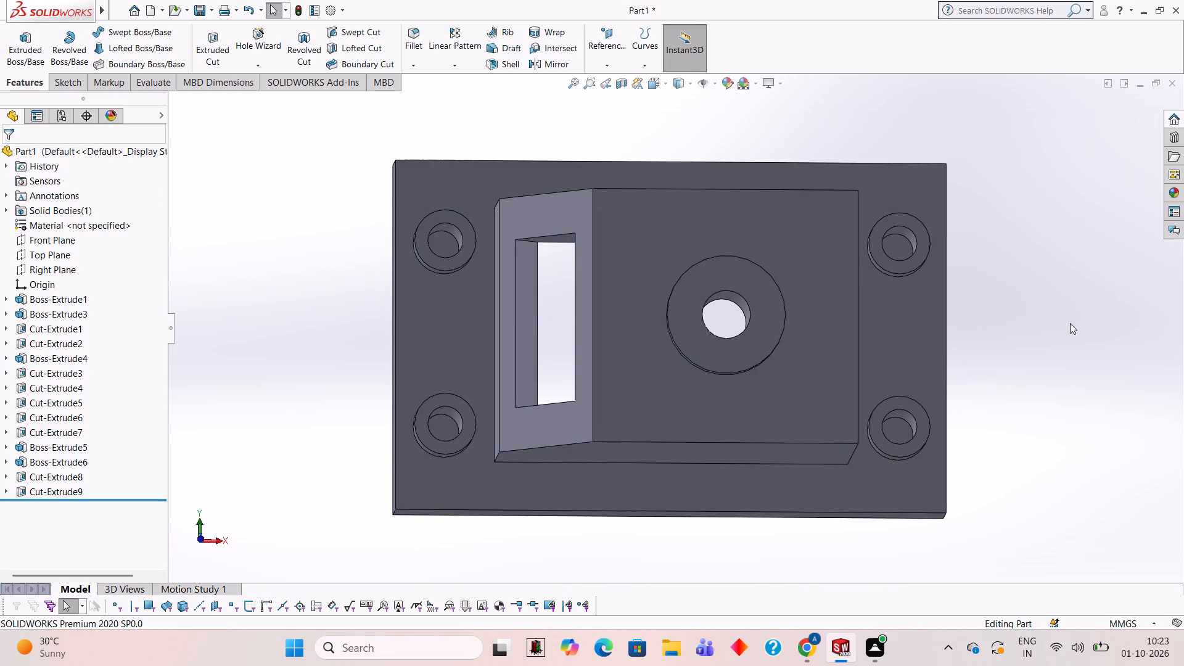
pyautogui.moveTo(1040, 285); pyautogui.dragTo(1027, 204, button='middle')
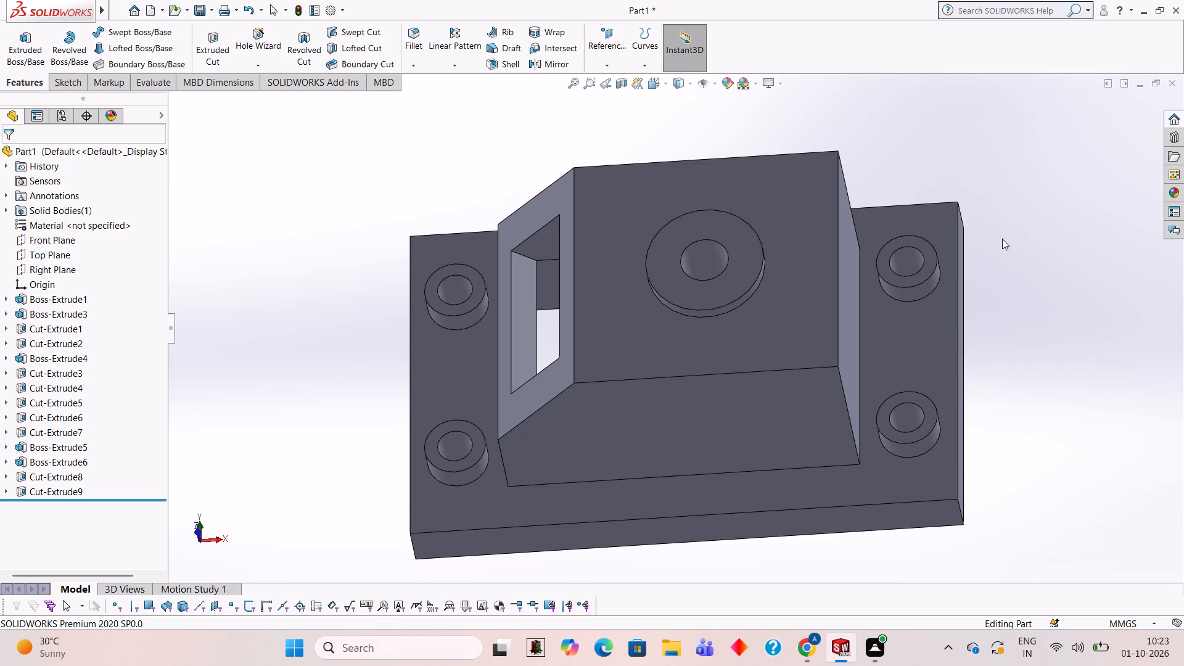
pyautogui.moveTo(1031, 326); pyautogui.dragTo(1037, 307, button='middle')
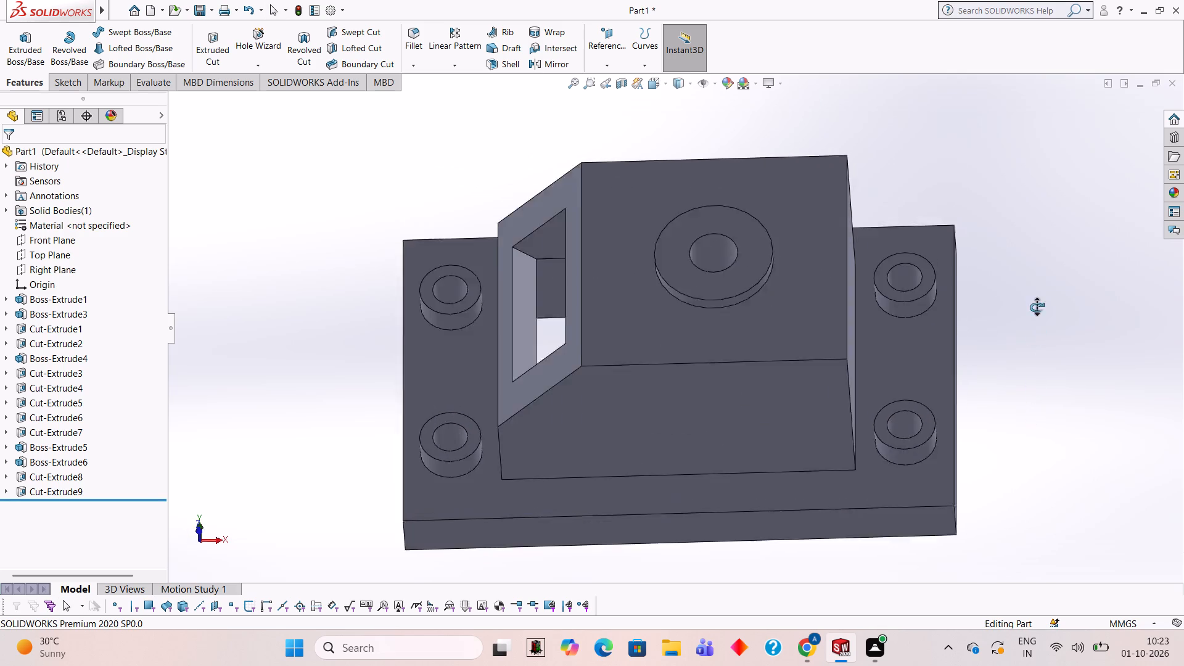
pyautogui.moveTo(1037, 307); pyautogui.dragTo(1024, 253, button='middle')
pyautogui.moveTo(1001, 363); pyautogui.dragTo(1016, 437, button='middle')
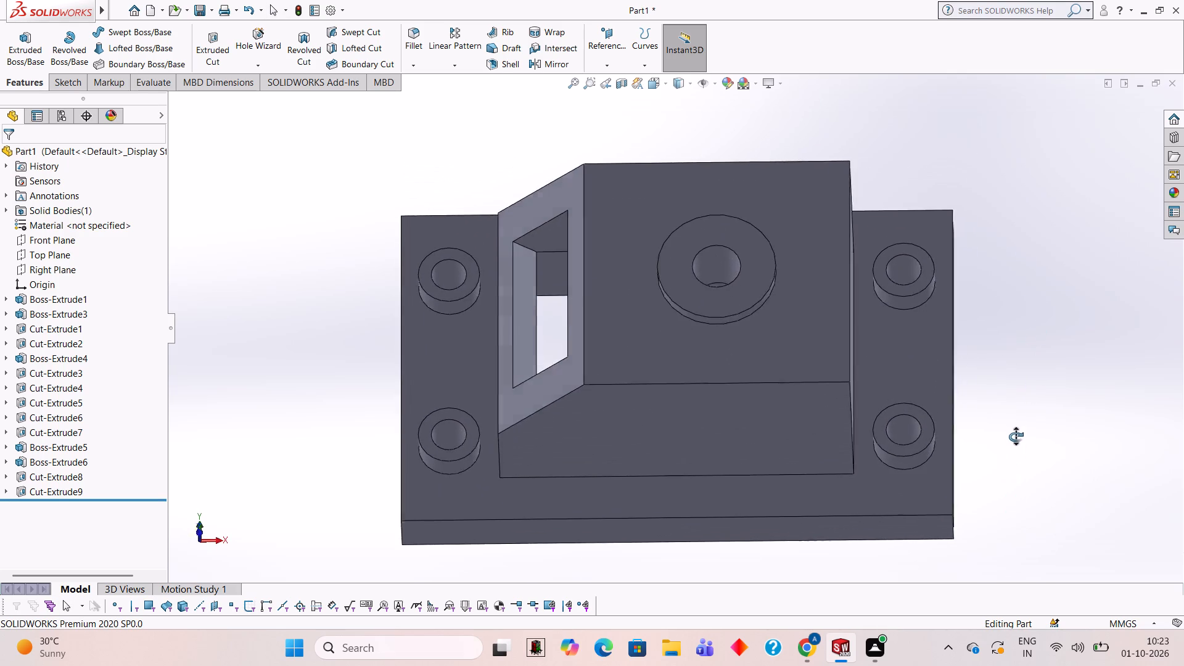
pyautogui.moveTo(1016, 437); pyautogui.dragTo(1003, 471, button='middle')
pyautogui.moveTo(989, 266); pyautogui.dragTo(1016, 348, button='middle')
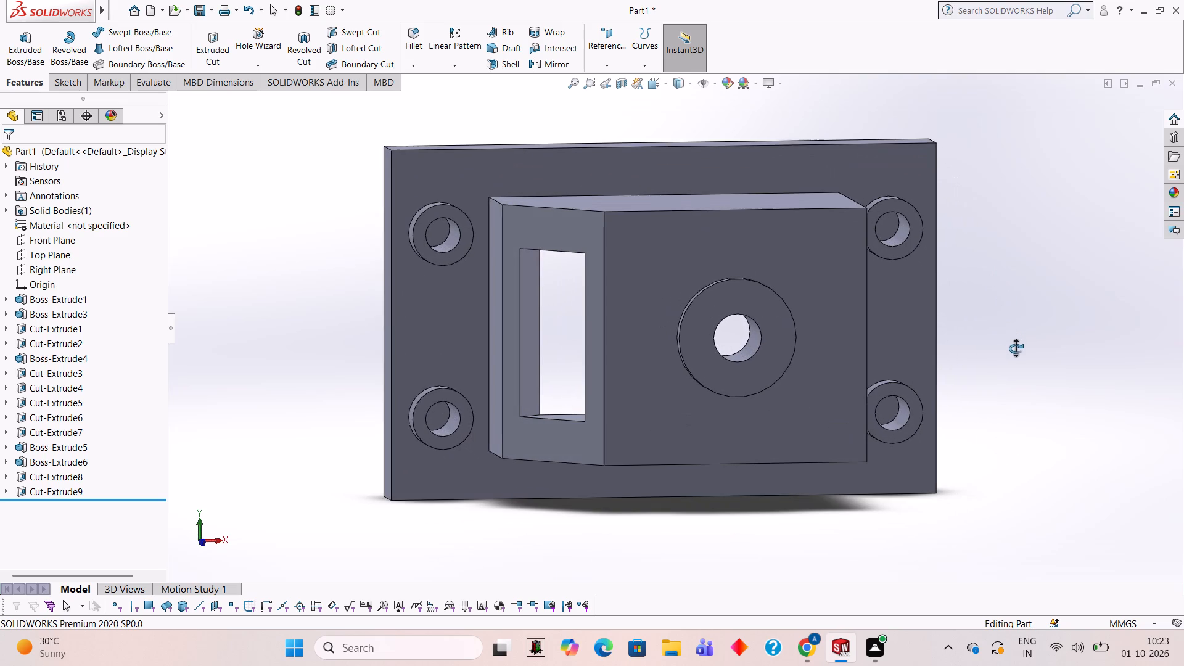
pyautogui.moveTo(1016, 348); pyautogui.dragTo(1015, 348, button='middle')
pyautogui.moveTo(1004, 274); pyautogui.dragTo(1147, 336, button='middle')
pyautogui.moveTo(1032, 323); pyautogui.dragTo(1106, 279, button='middle')
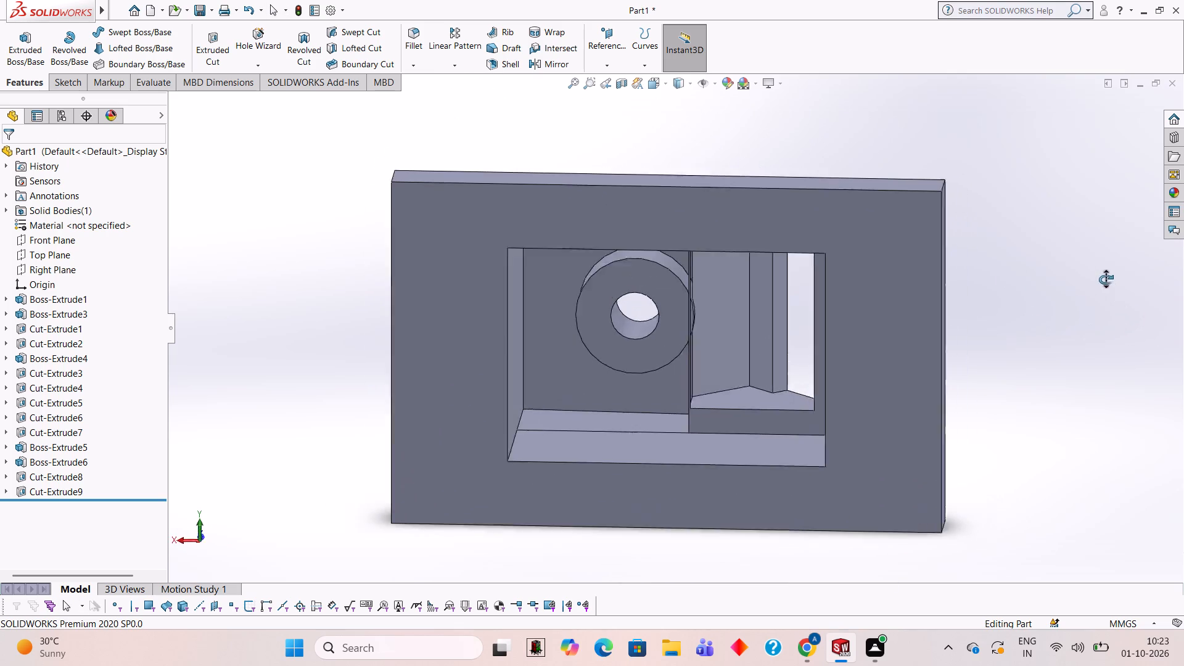
pyautogui.moveTo(1106, 279); pyautogui.dragTo(1101, 273, button='middle')
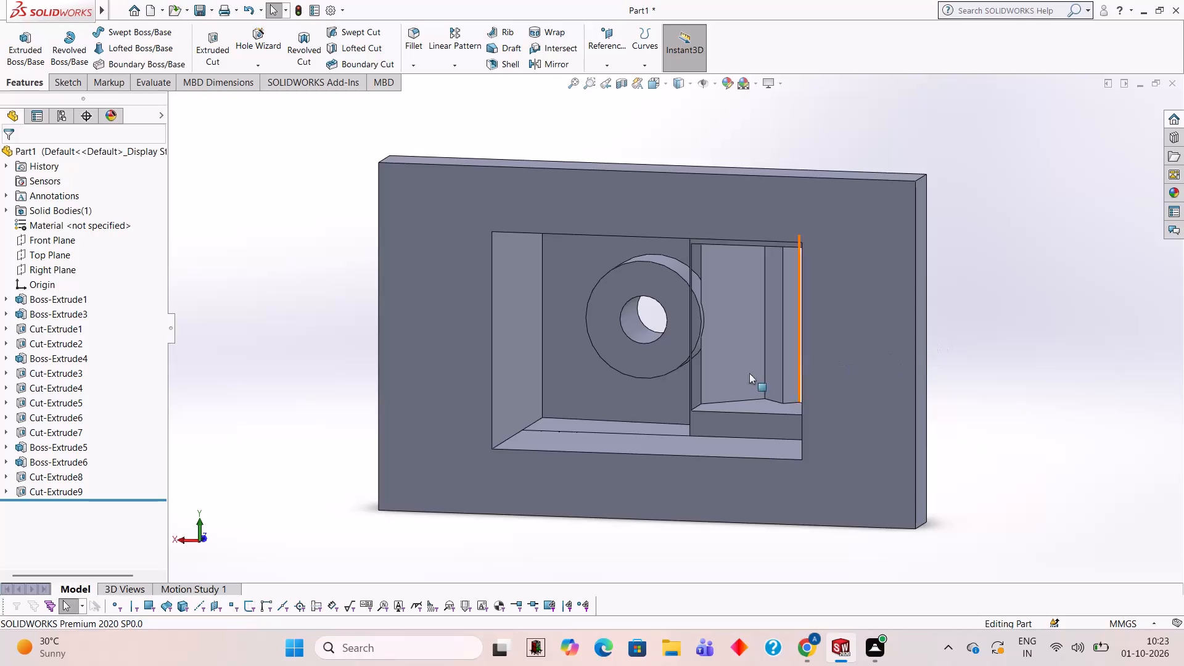
pyautogui.moveTo(1026, 238); pyautogui.dragTo(856, 232, button='middle')
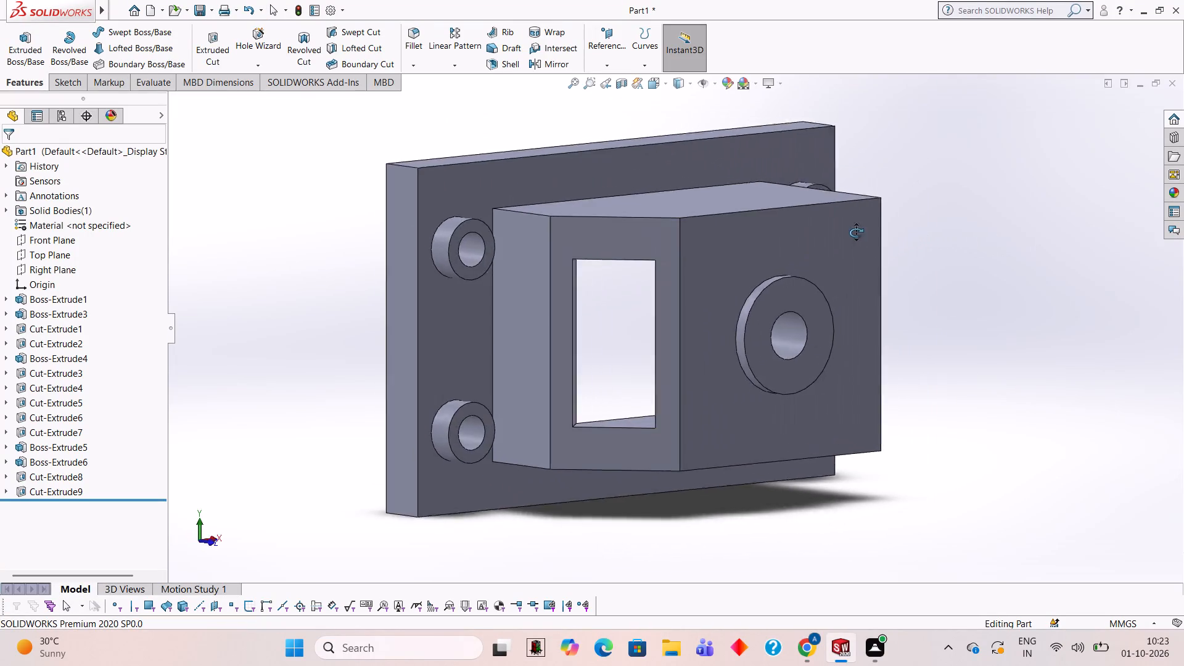
pyautogui.moveTo(856, 232); pyautogui.dragTo(774, 207, button='middle')
pyautogui.middleClick(774, 207)
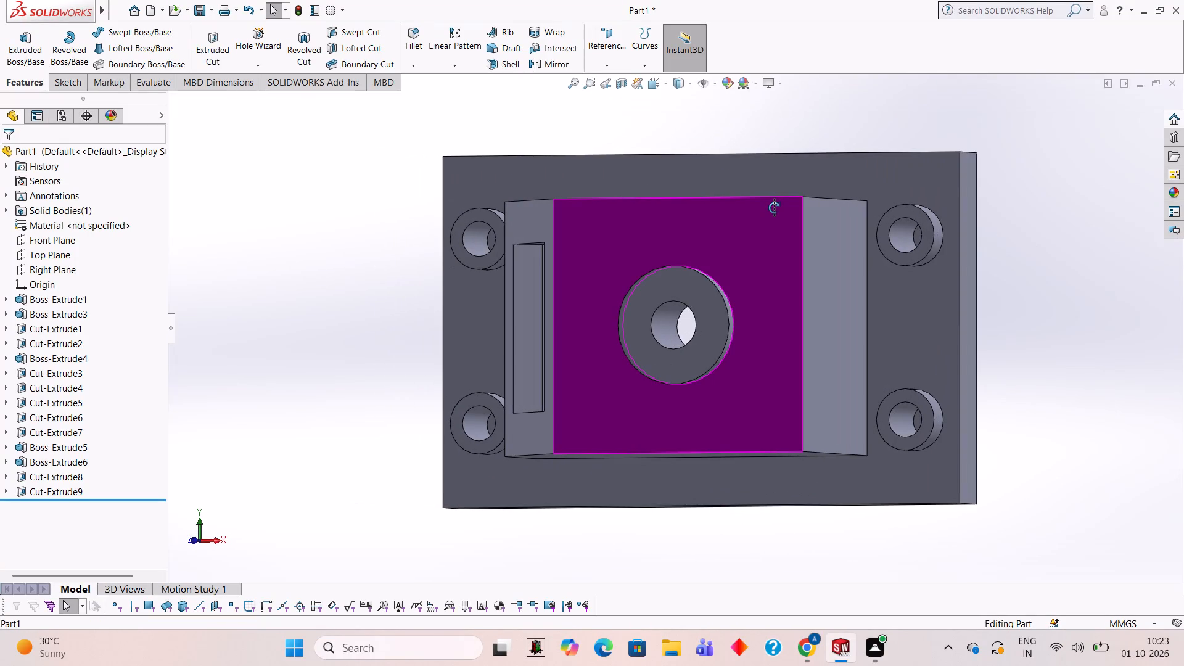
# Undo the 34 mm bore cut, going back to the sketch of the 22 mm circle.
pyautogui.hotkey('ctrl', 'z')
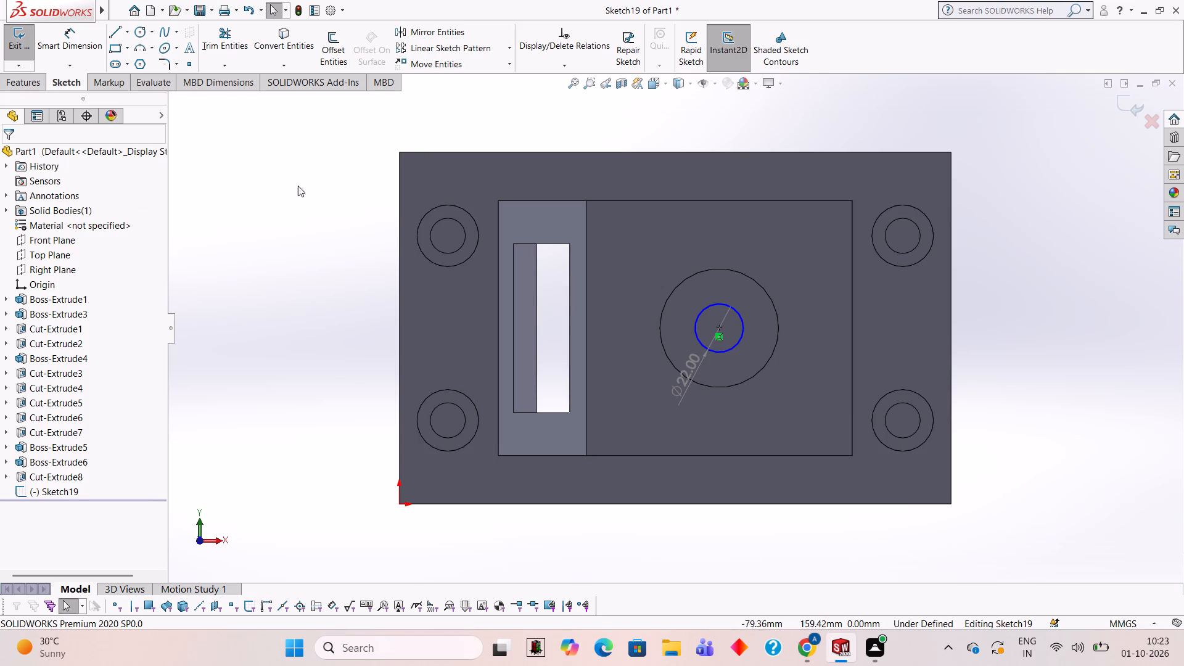
# Dimension the bore circle's diameter at 22 mm on the outer boss's face.
pyautogui.click(83, 50)
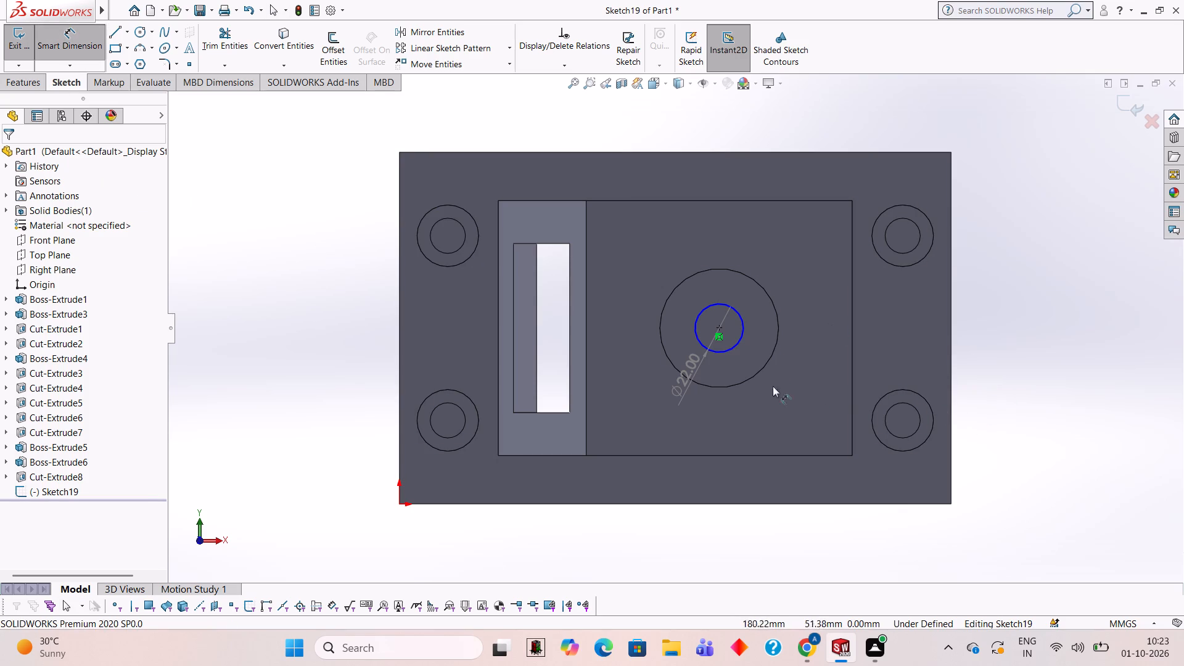
pyautogui.click(743, 325)
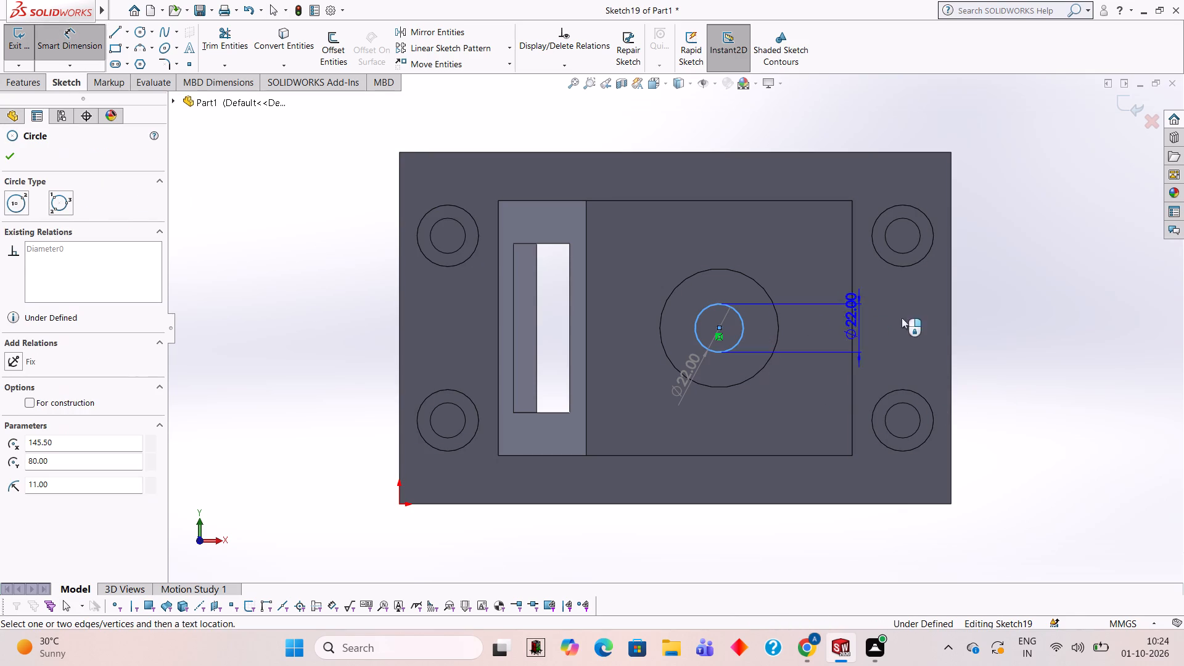
pyautogui.click(993, 313)
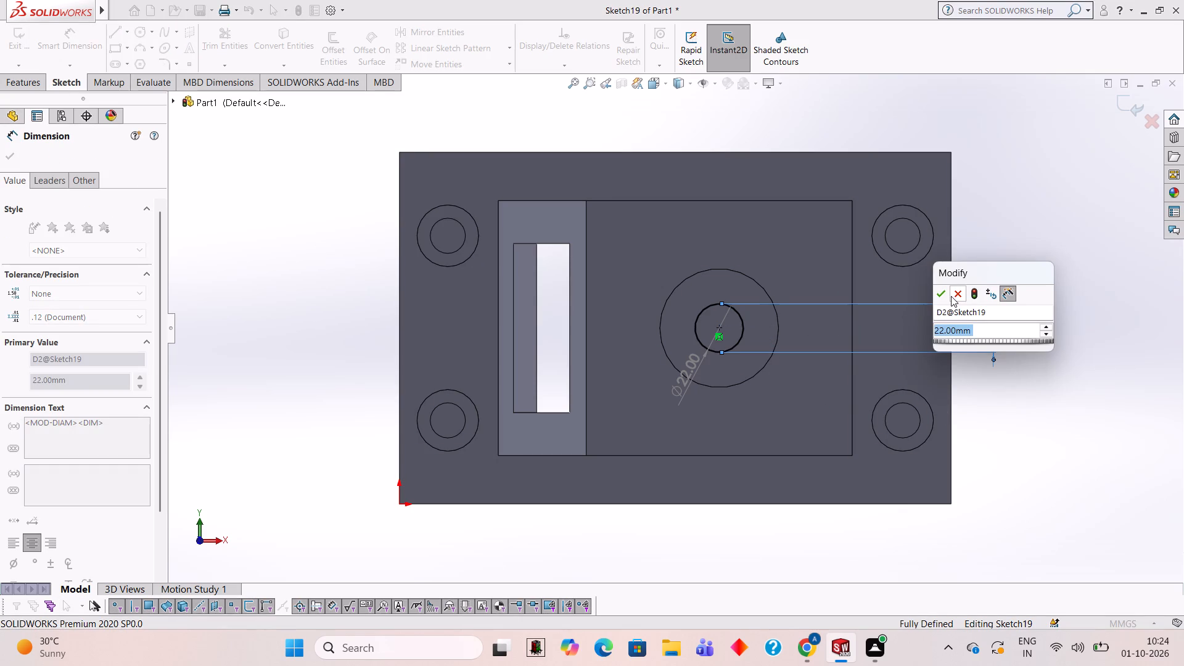
pyautogui.click(948, 292)
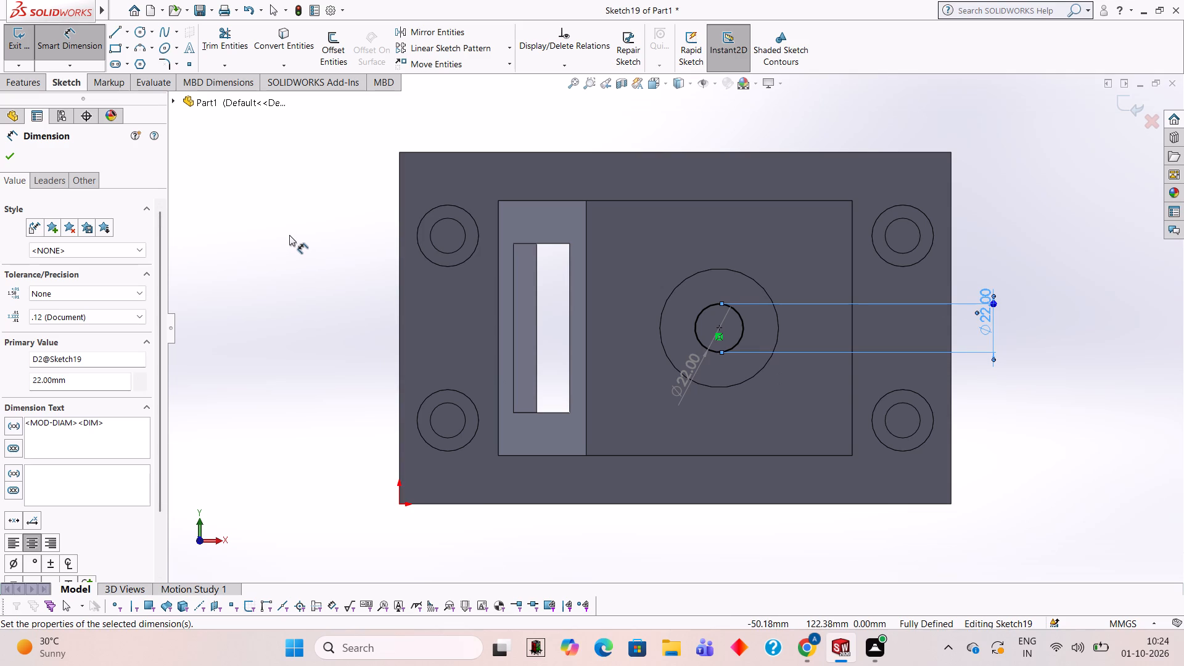
pyautogui.click(6, 163)
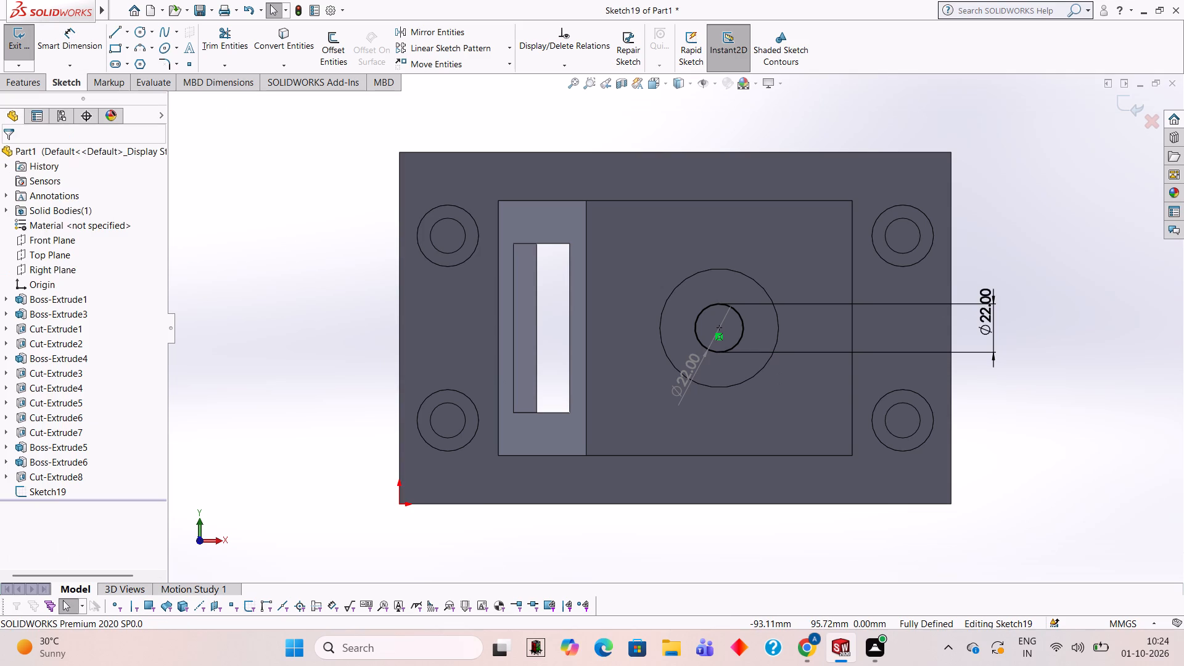
# Cut-extrude the 22 mm circle 33 mm blind into the outer boss.
pyautogui.click(31, 92)
pyautogui.click(30, 82)
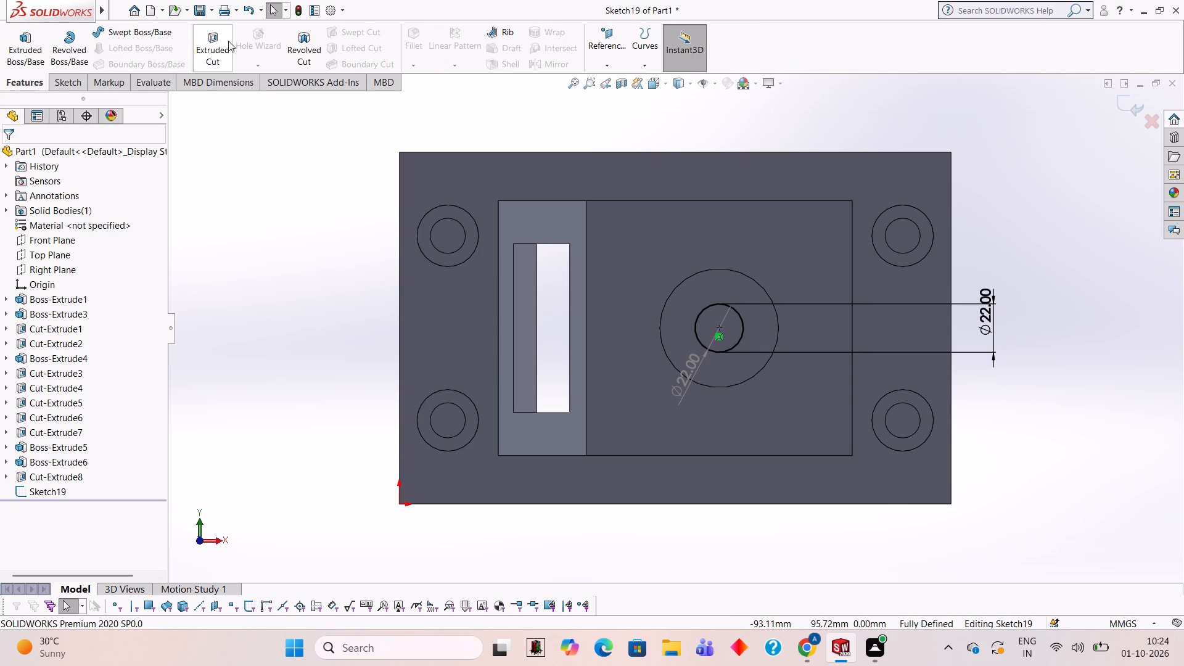
pyautogui.click(226, 44)
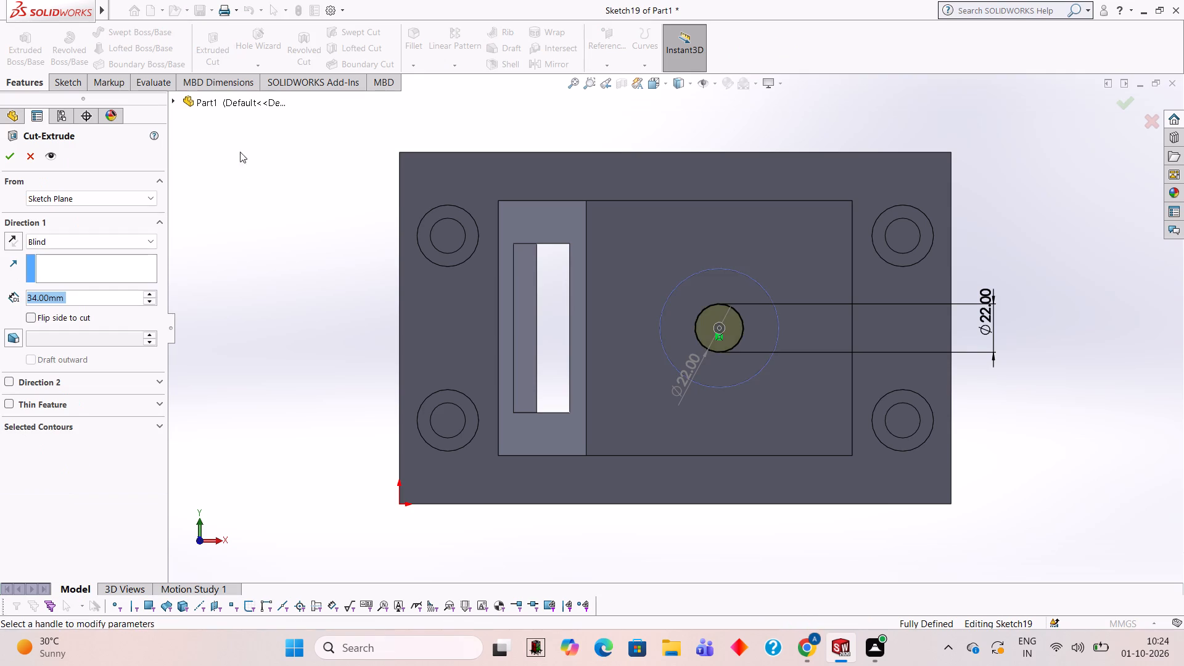
pyautogui.moveTo(248, 200); pyautogui.dragTo(344, 264, button='middle')
pyautogui.click(118, 292)
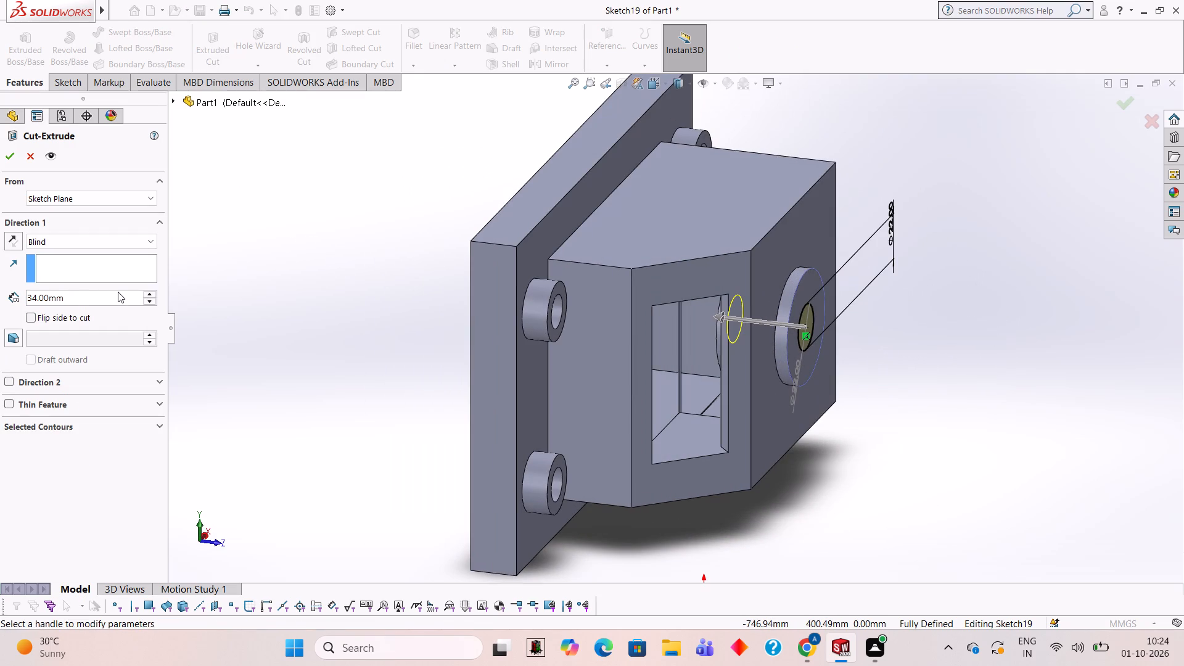
pyautogui.write('33')
pyautogui.press('Return')
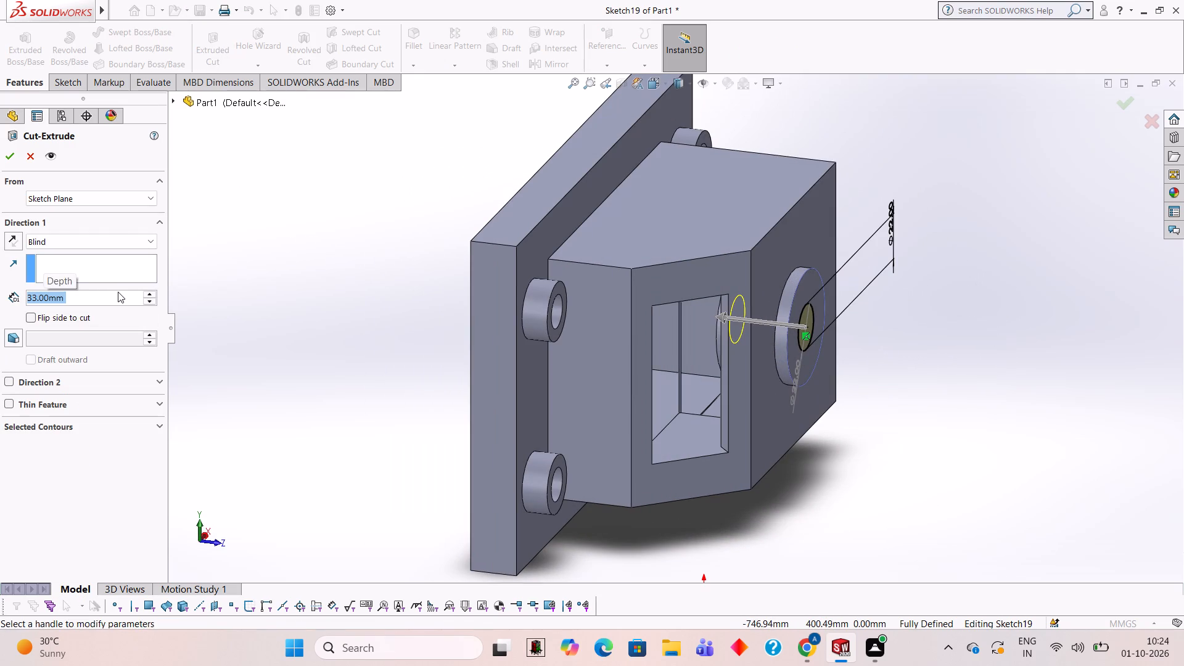
pyautogui.click(2, 161)
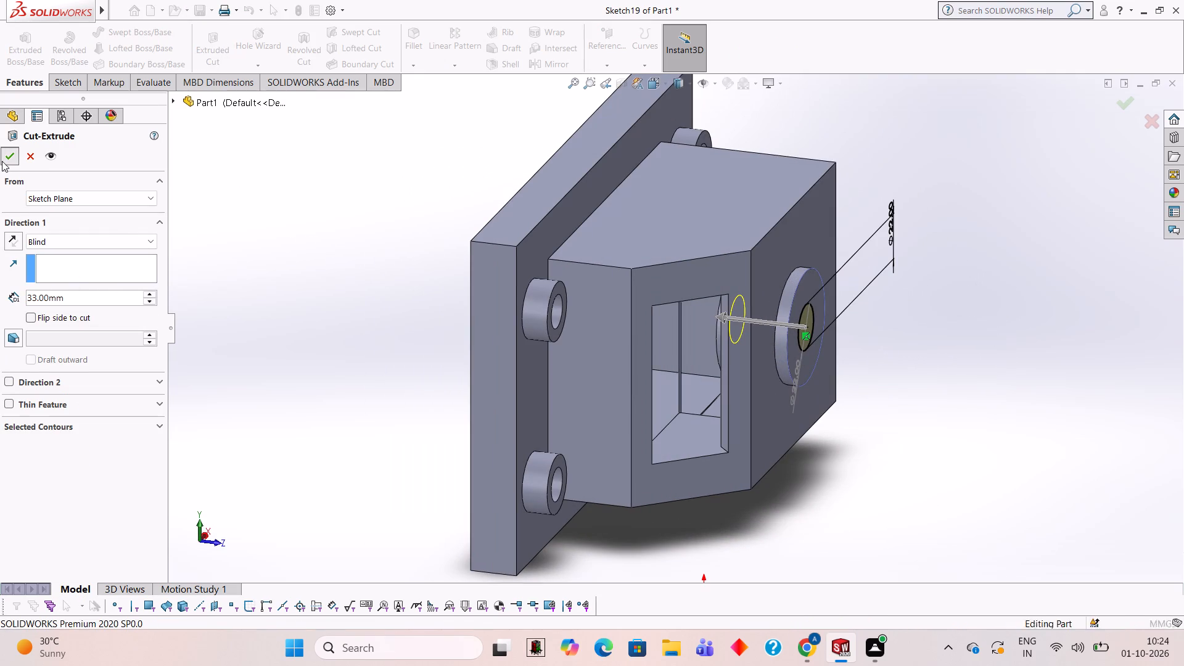
# Inspect the new bore from the outer side and the inner boss and window recess from the cavity side.
pyautogui.click(448, 226)
pyautogui.moveTo(437, 216); pyautogui.dragTo(346, 158, button='middle')
pyautogui.moveTo(362, 190); pyautogui.dragTo(360, 129, button='middle')
pyautogui.moveTo(423, 198); pyautogui.dragTo(636, 277, button='middle')
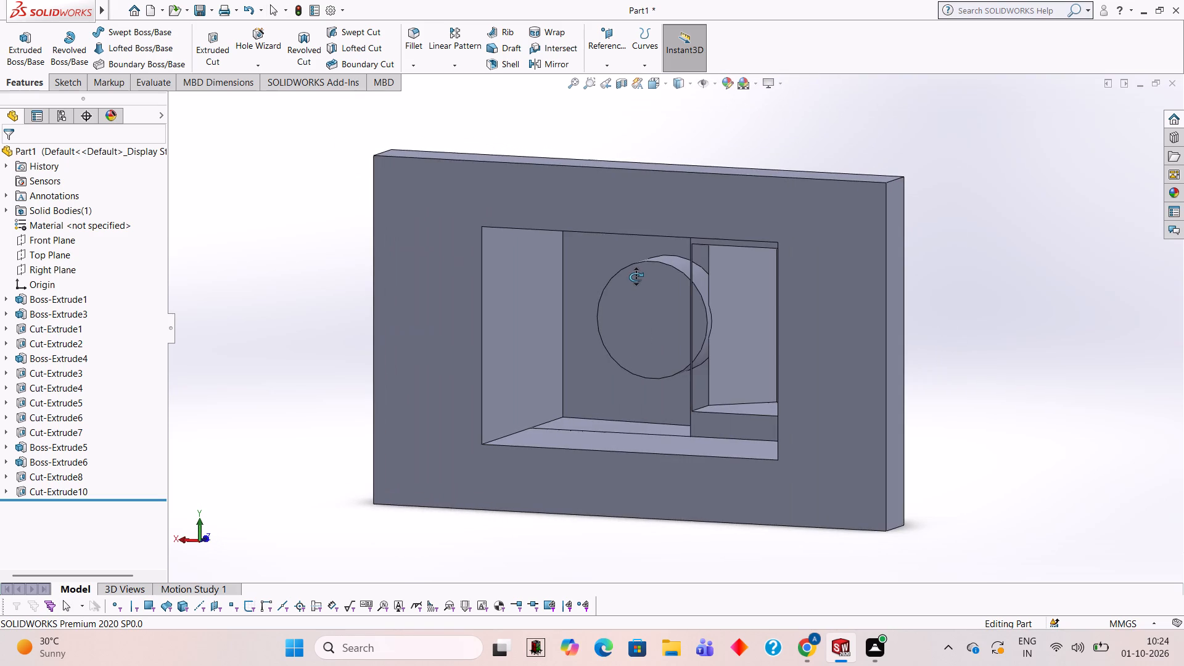
pyautogui.moveTo(636, 277); pyautogui.dragTo(413, 249, button='middle')
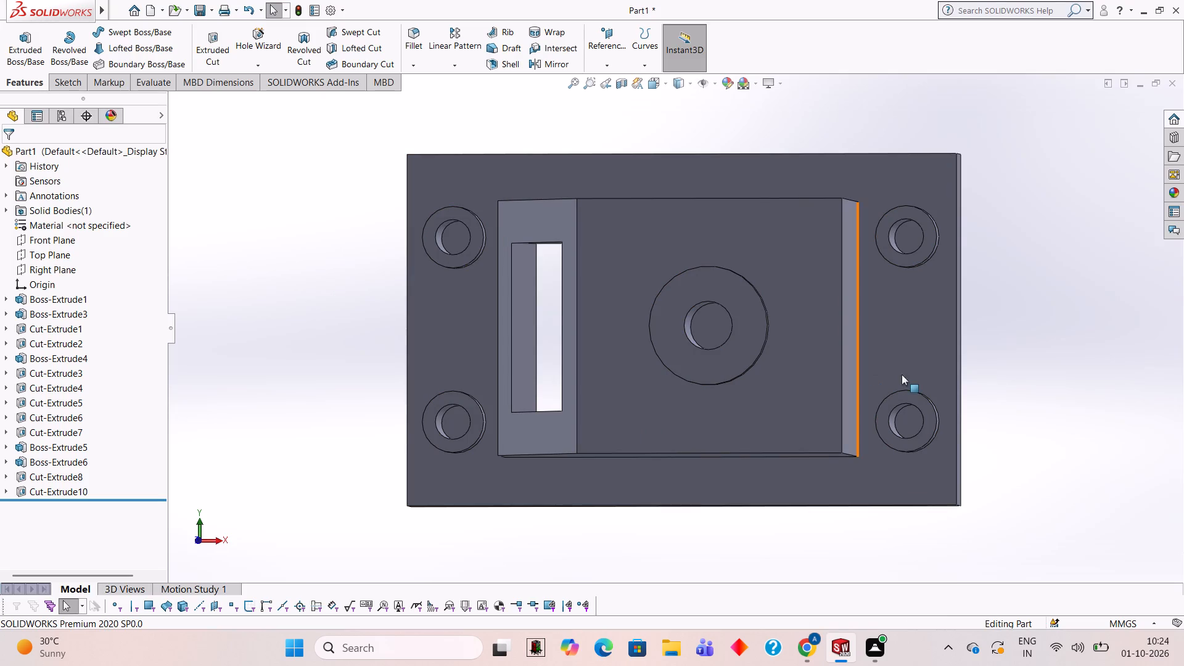
pyautogui.moveTo(1005, 411); pyautogui.dragTo(998, 265, button='middle')
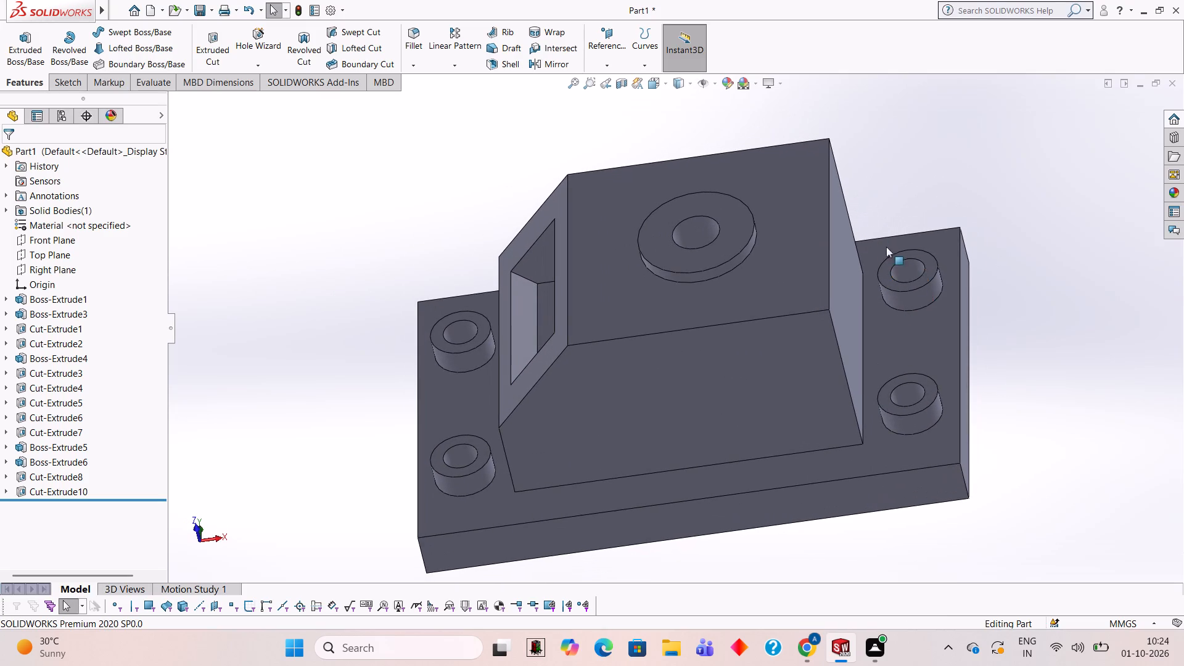
pyautogui.scroll(2, 893, 285)
pyautogui.moveTo(937, 312); pyautogui.dragTo(945, 259, button='middle')
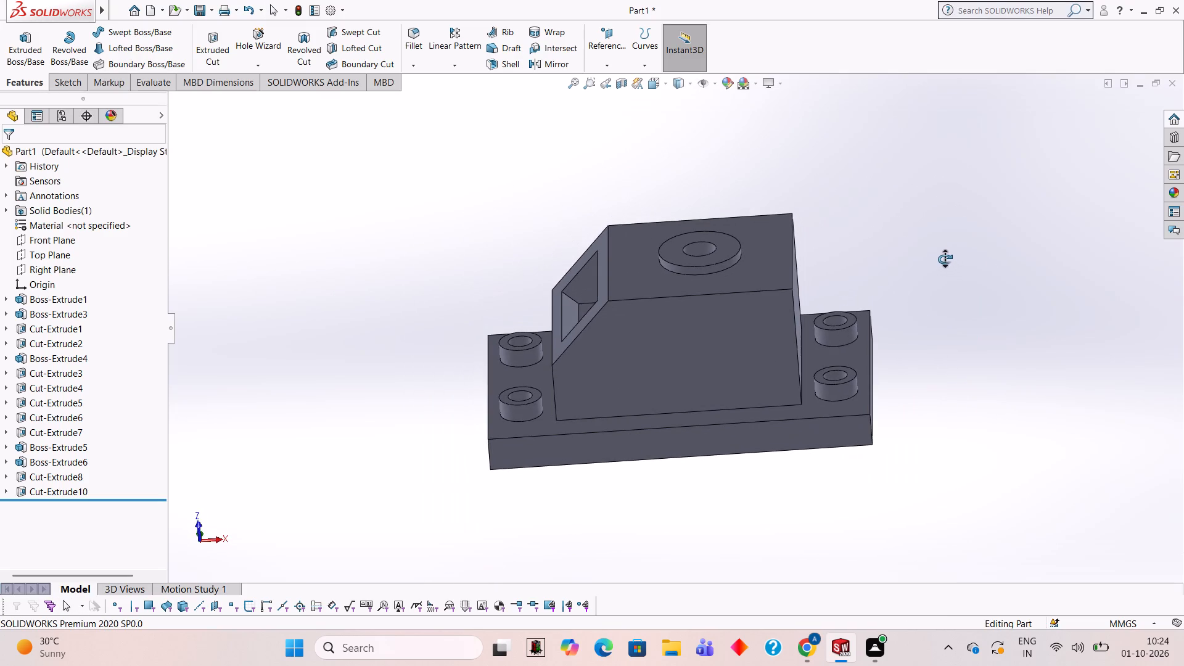
pyautogui.moveTo(945, 259); pyautogui.dragTo(1183, 374, button='middle')
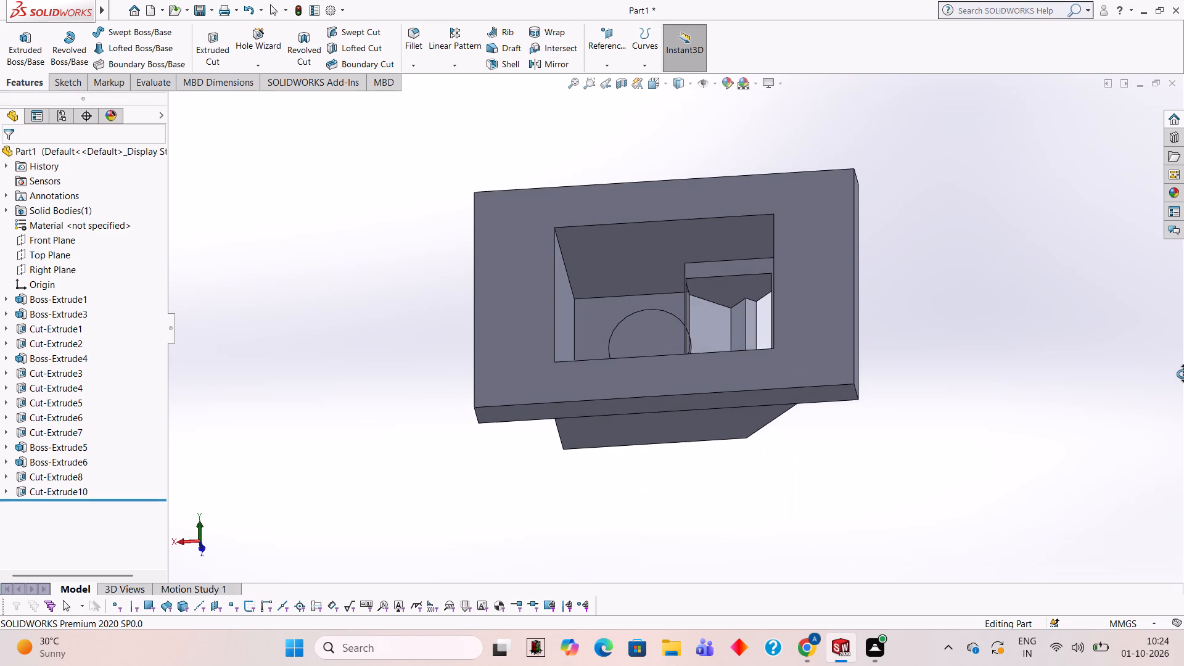
pyautogui.moveTo(1183, 374); pyautogui.dragTo(1183, 372, button='middle')
pyautogui.moveTo(910, 306); pyautogui.dragTo(950, 358, button='middle')
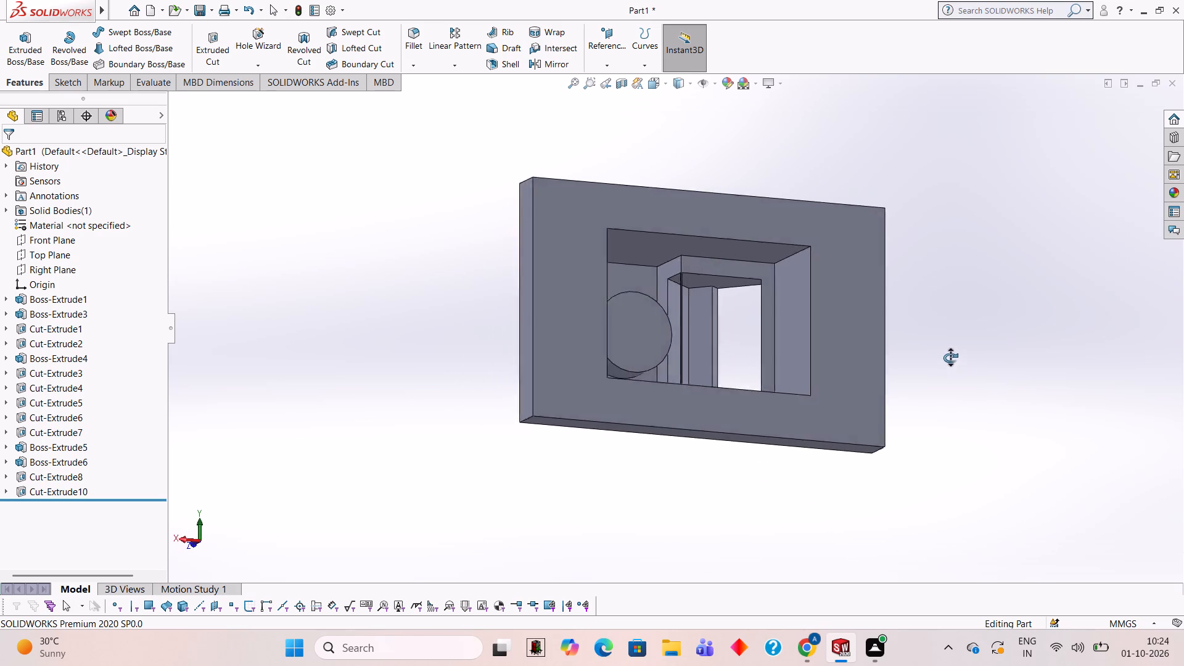
pyautogui.moveTo(950, 358); pyautogui.dragTo(945, 361, button='middle')
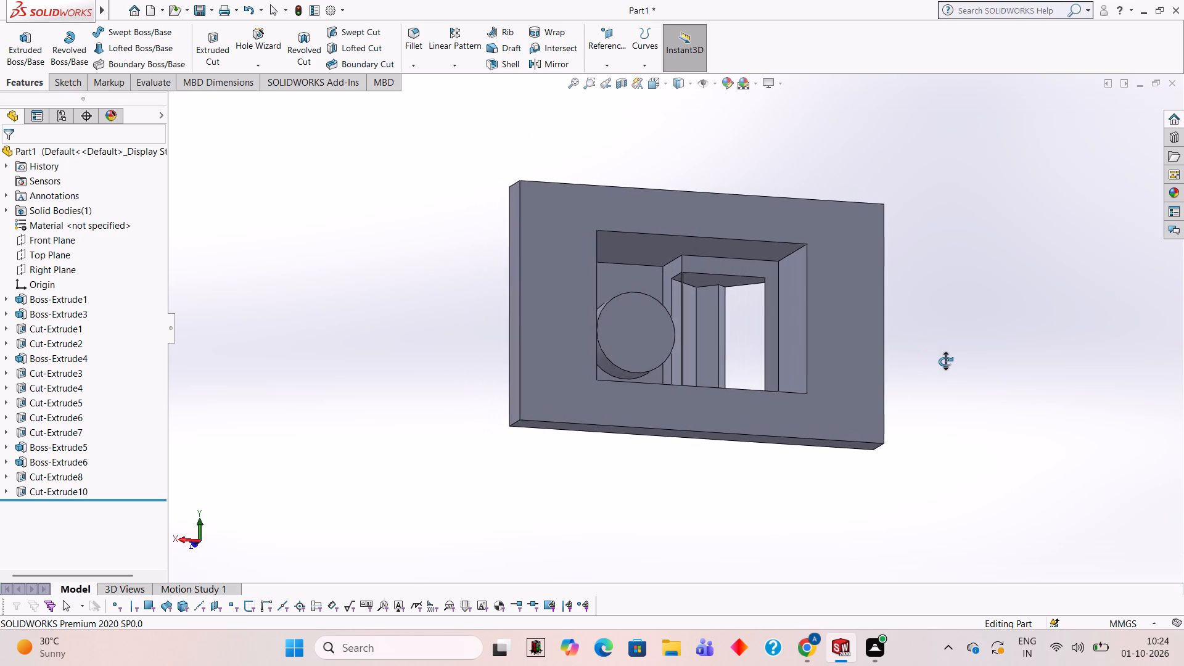
pyautogui.moveTo(945, 361); pyautogui.dragTo(960, 367, button='middle')
pyautogui.moveTo(954, 365); pyautogui.dragTo(931, 363, button='middle')
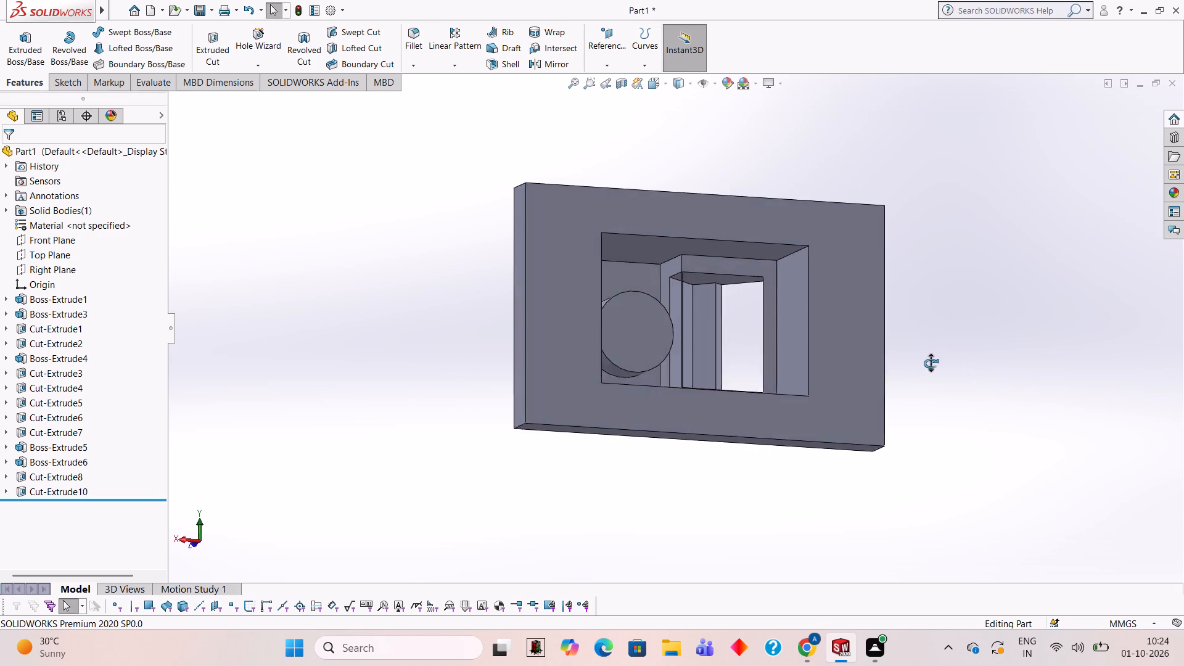
pyautogui.moveTo(931, 363); pyautogui.dragTo(946, 369, button='middle')
pyautogui.moveTo(946, 369); pyautogui.dragTo(940, 369, button='middle')
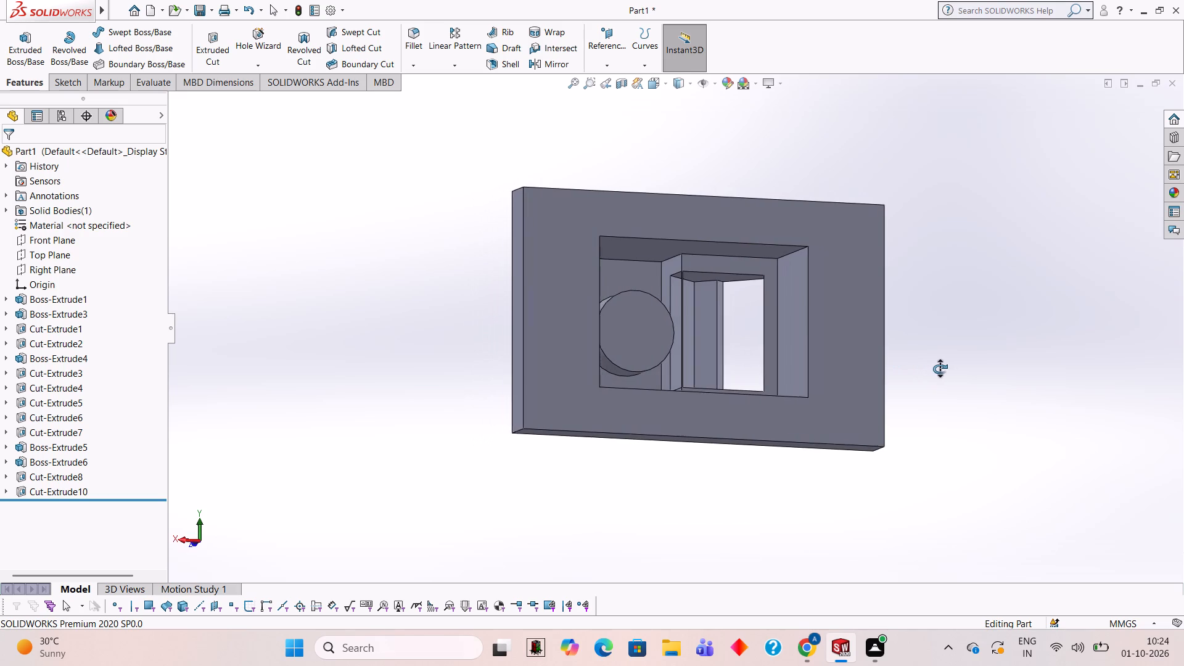
pyautogui.moveTo(940, 369); pyautogui.dragTo(923, 369, button='middle')
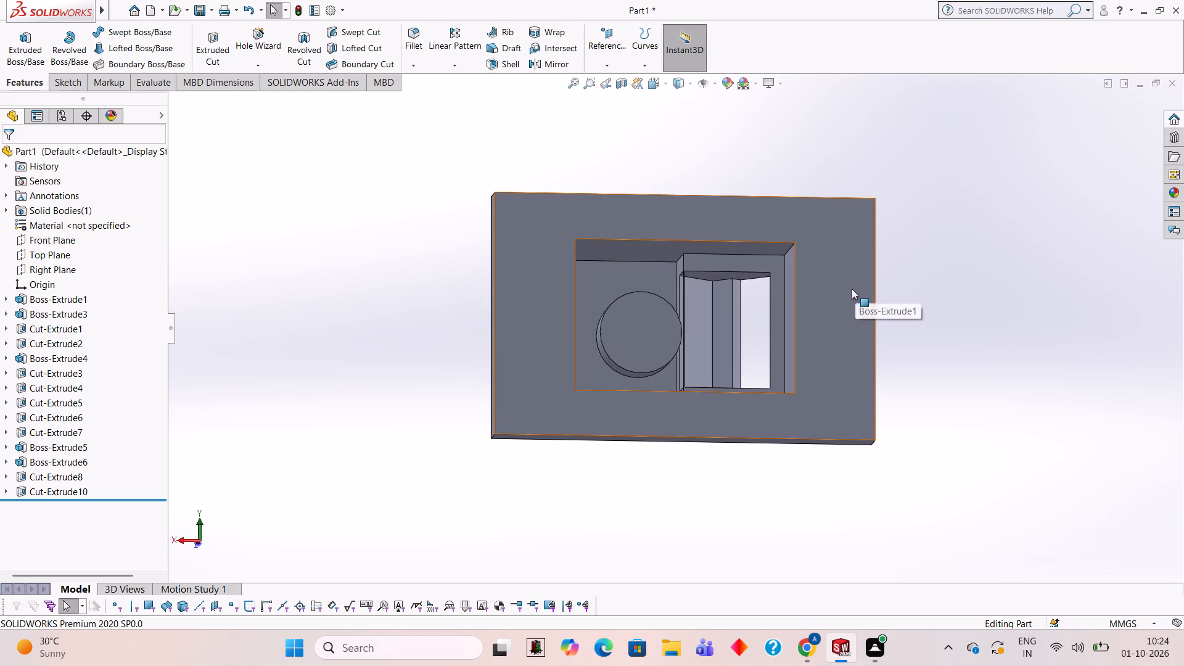
# In a new sketch on the cavity's inner face around the window, draw a closed five-line outline between the step edge and the window's far edge, 88.5 mm along the step.
pyautogui.click(741, 268)
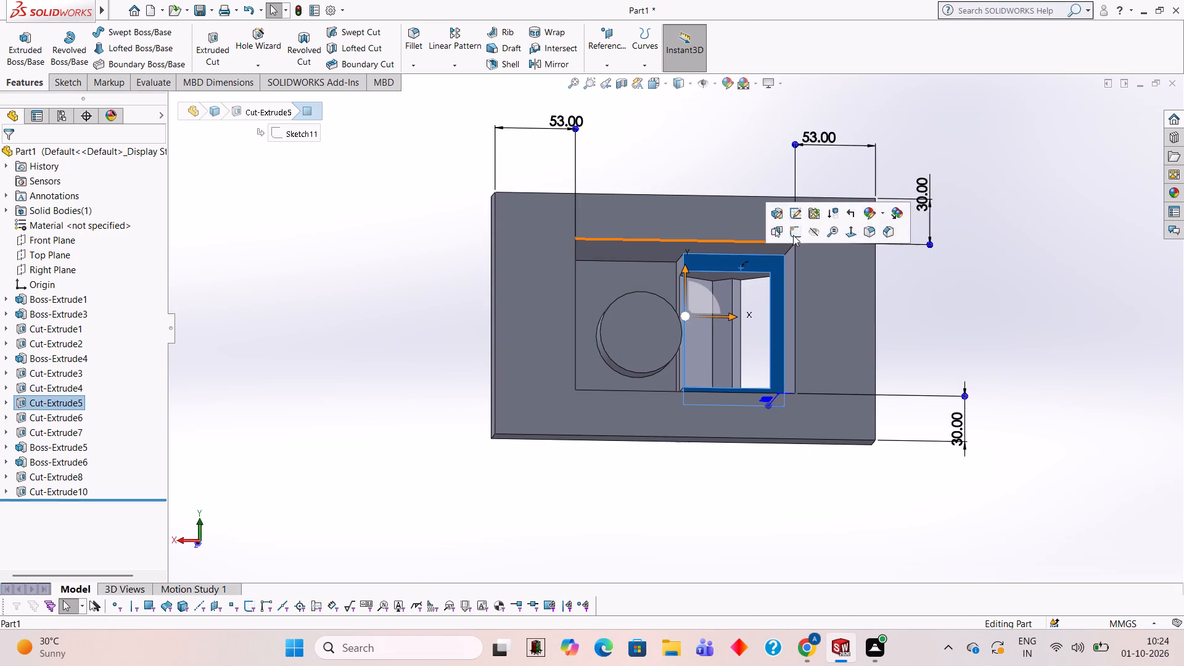
pyautogui.click(793, 234)
pyautogui.hotkey('ctrl', '8')
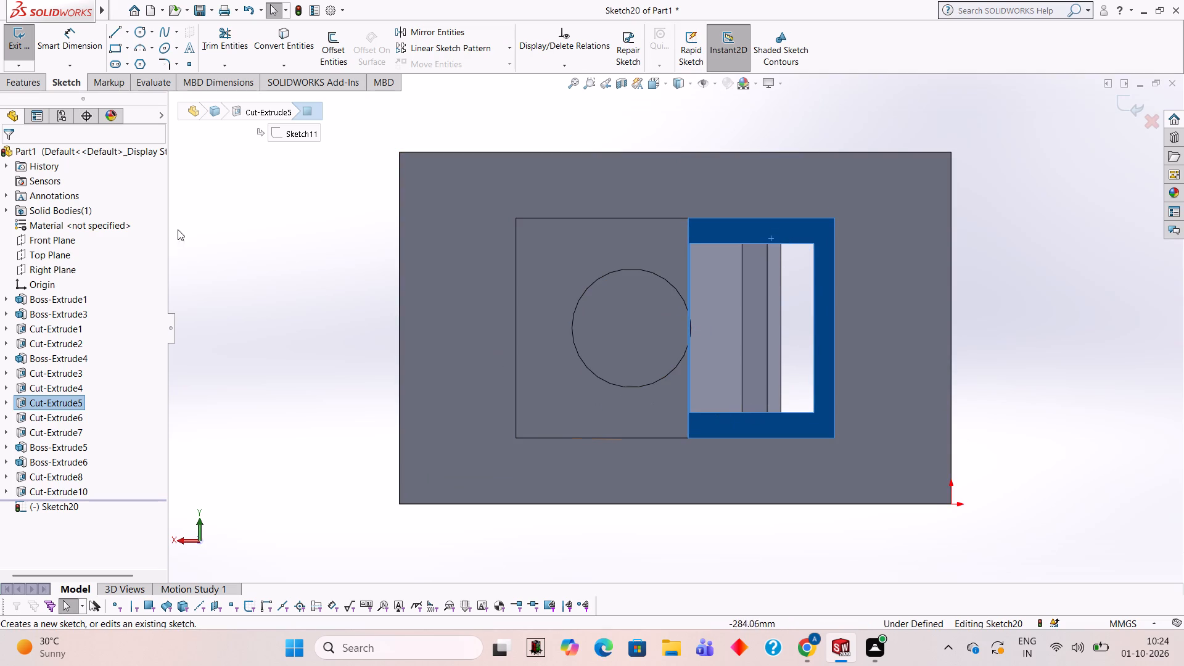
pyautogui.click(381, 133)
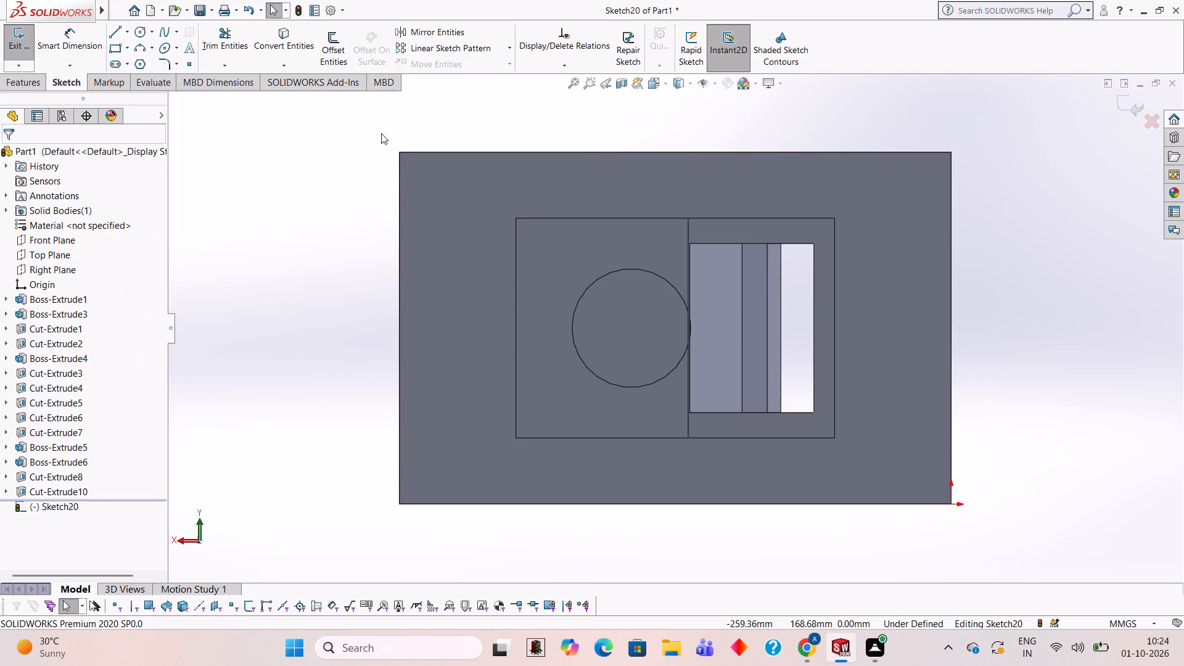
pyautogui.click(110, 27)
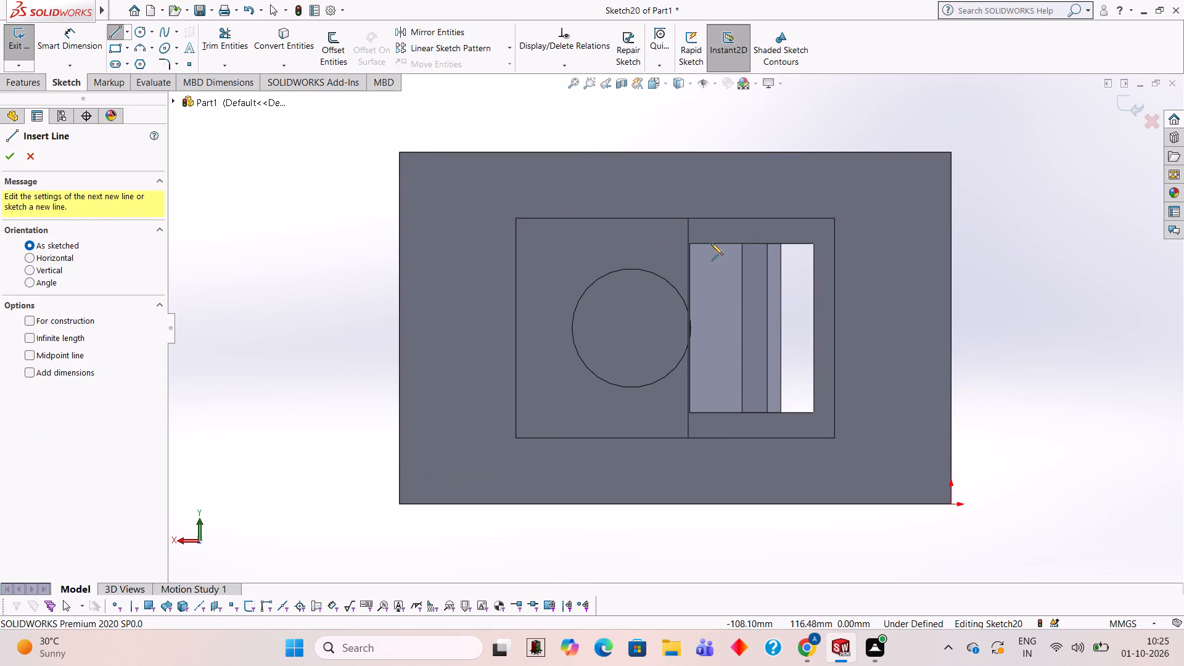
pyautogui.click(687, 220)
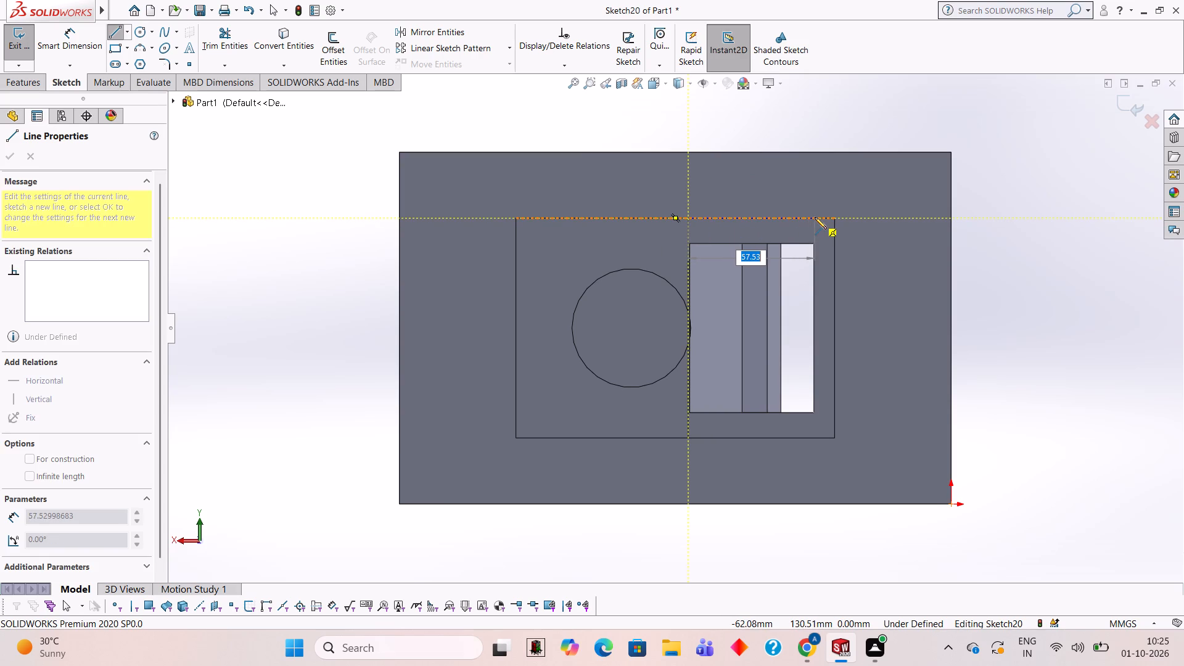
pyautogui.click(812, 217)
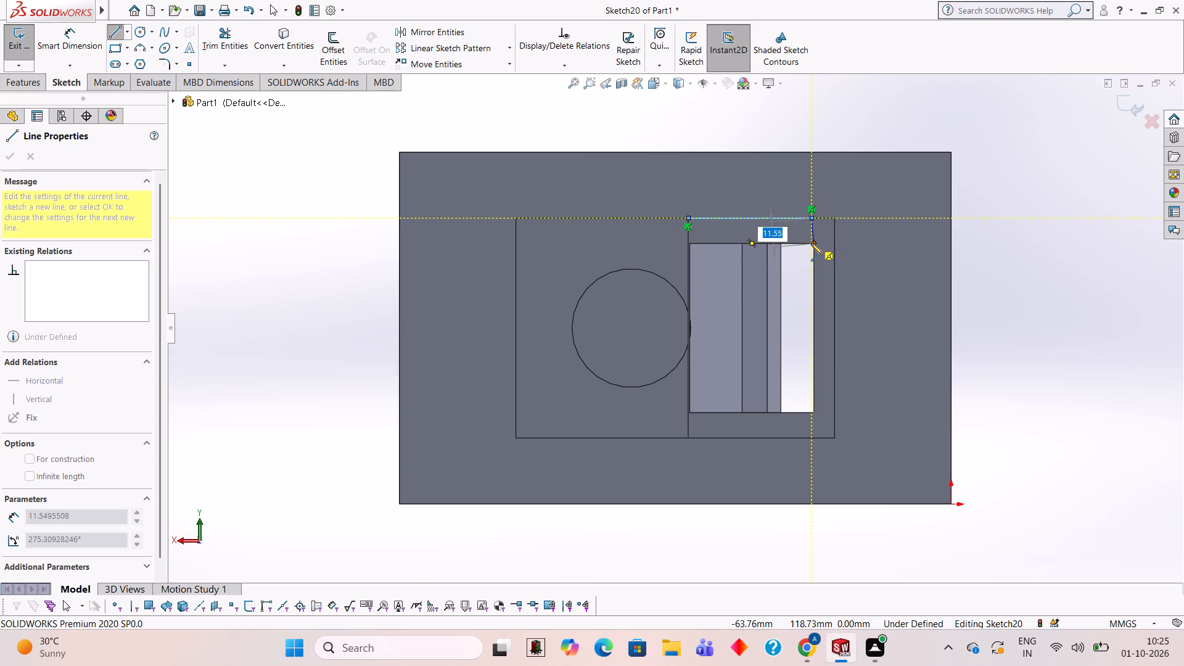
pyautogui.click(813, 242)
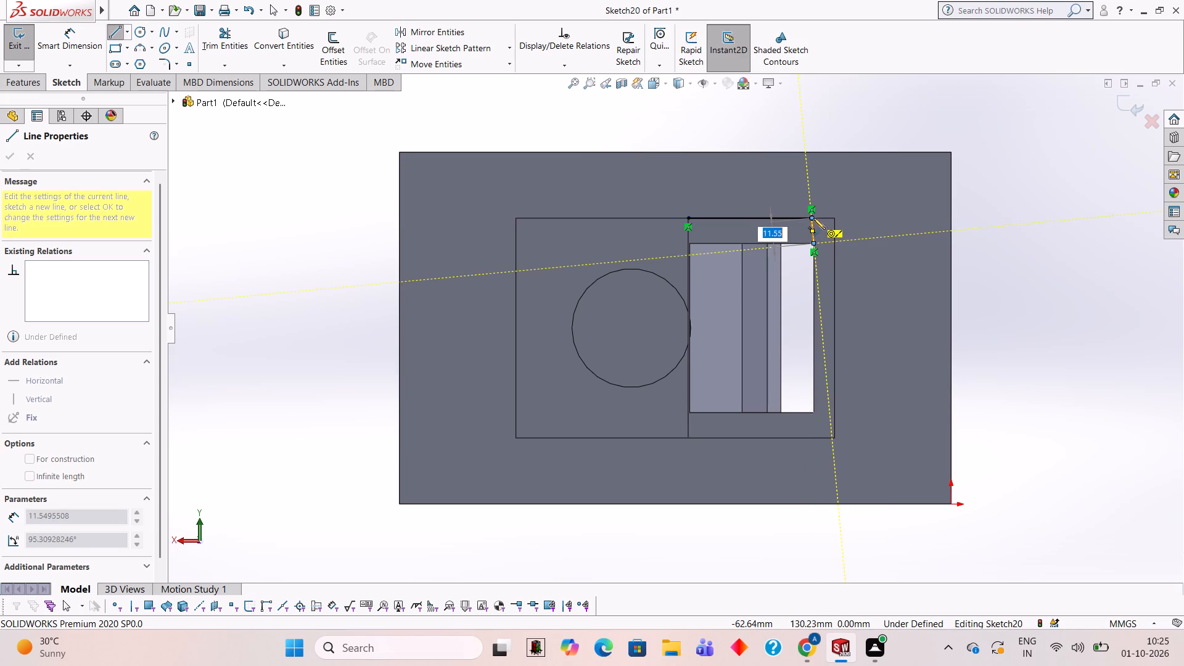
pyautogui.click(815, 411)
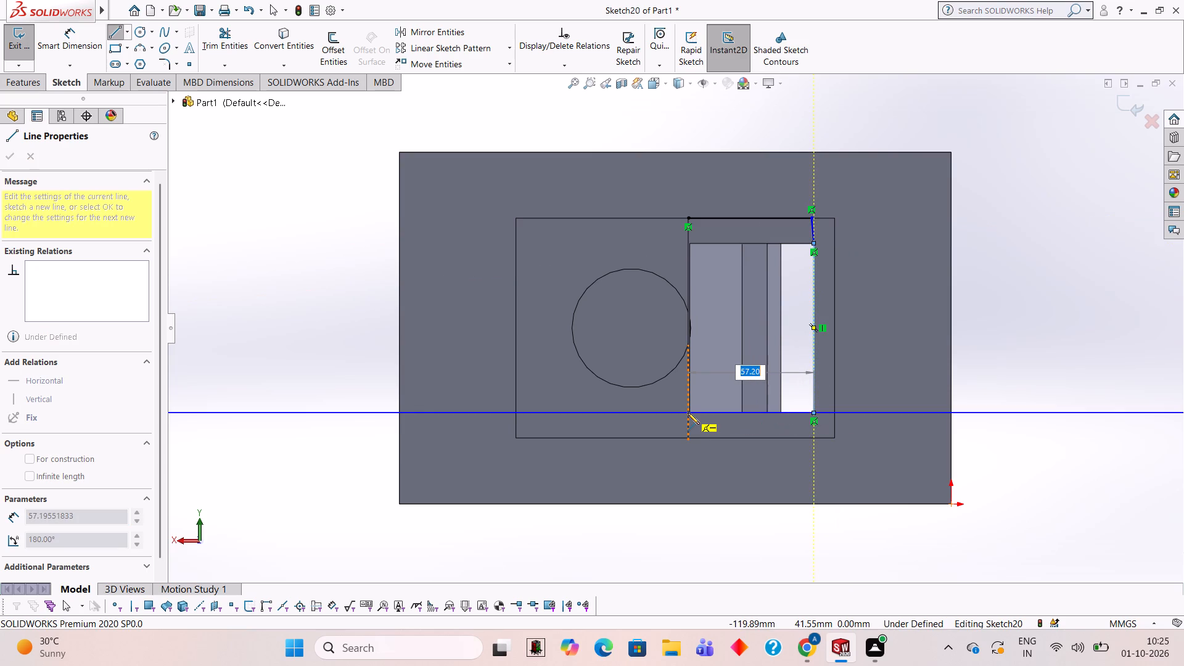
pyautogui.click(688, 413)
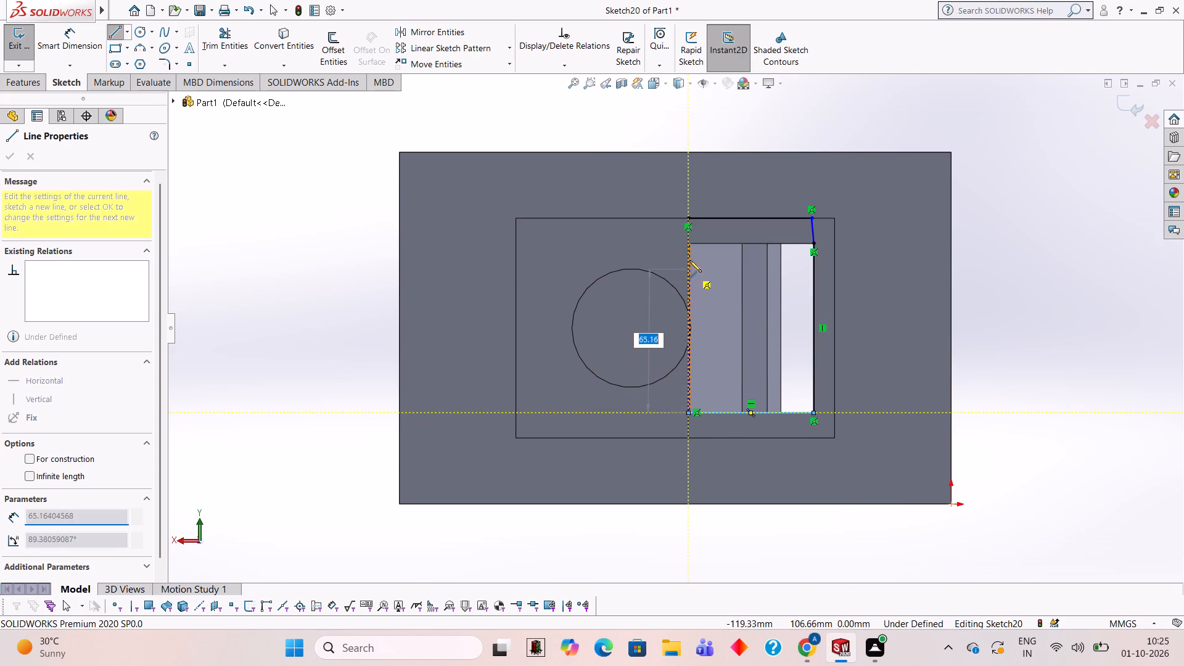
pyautogui.click(690, 220)
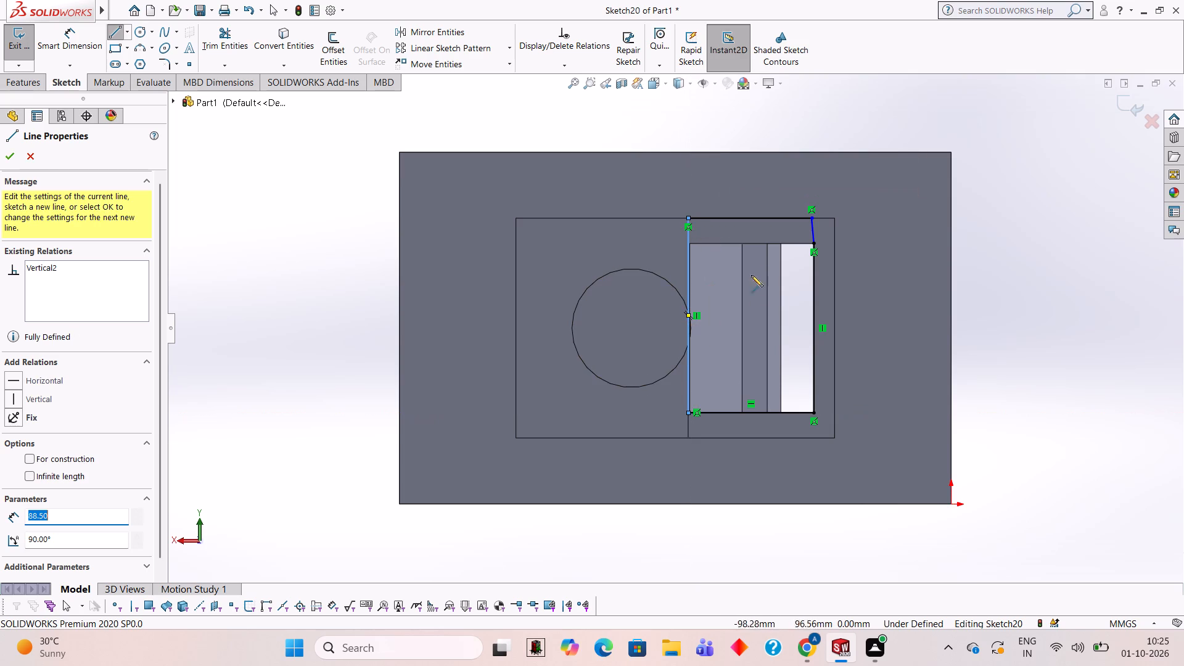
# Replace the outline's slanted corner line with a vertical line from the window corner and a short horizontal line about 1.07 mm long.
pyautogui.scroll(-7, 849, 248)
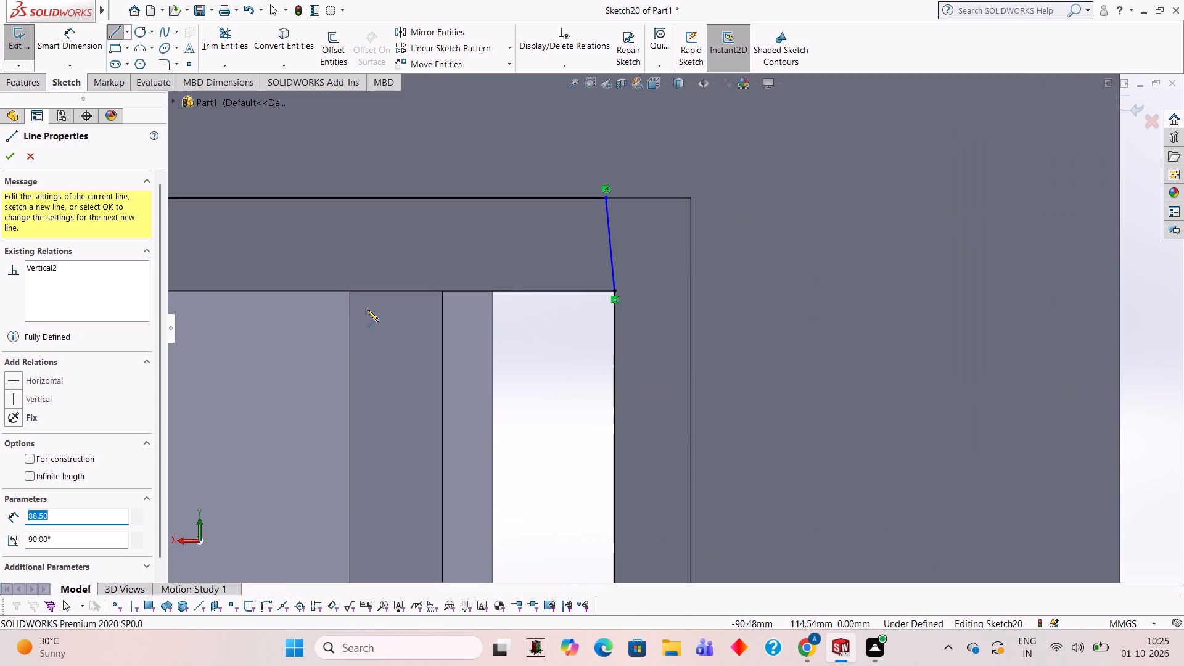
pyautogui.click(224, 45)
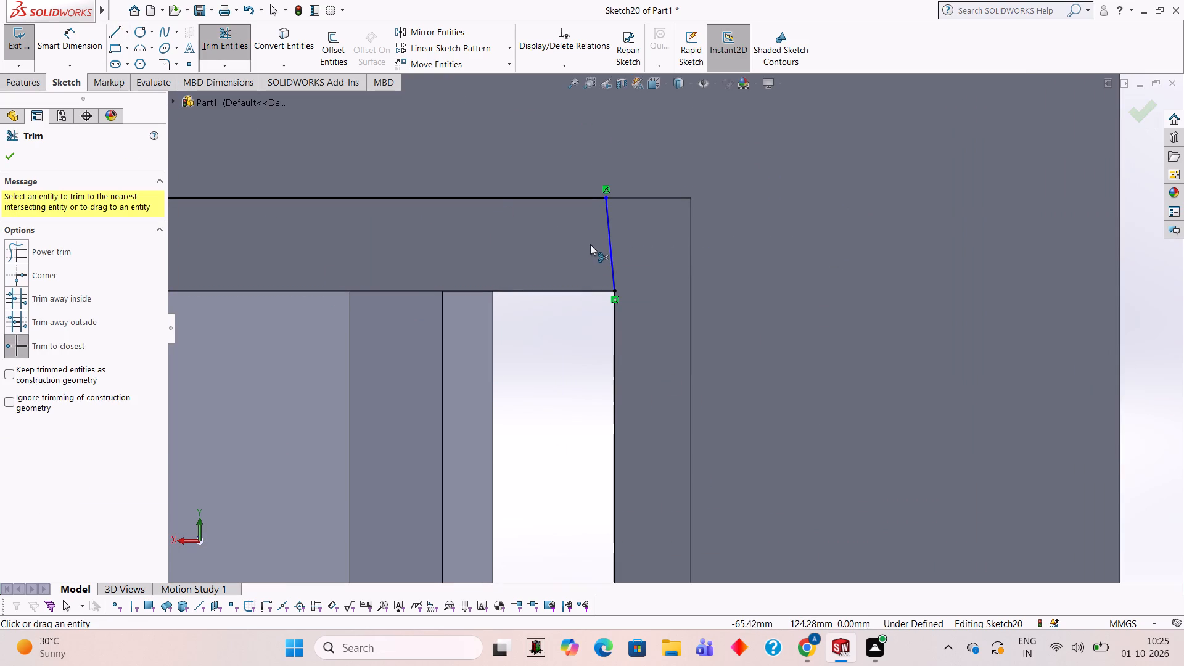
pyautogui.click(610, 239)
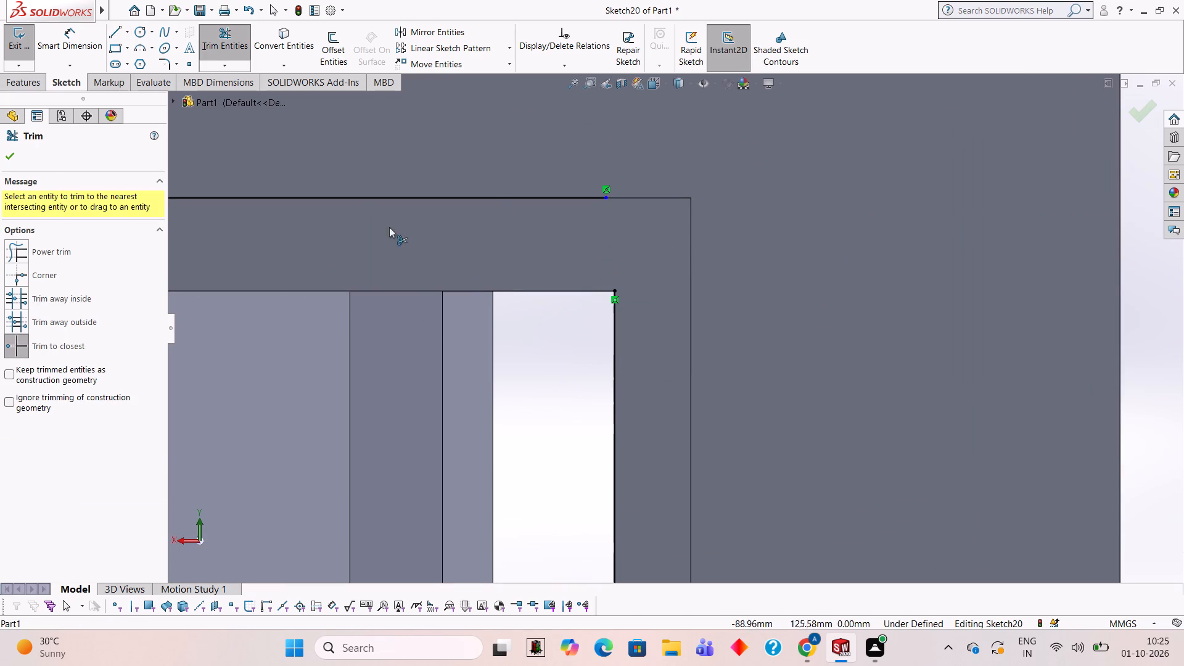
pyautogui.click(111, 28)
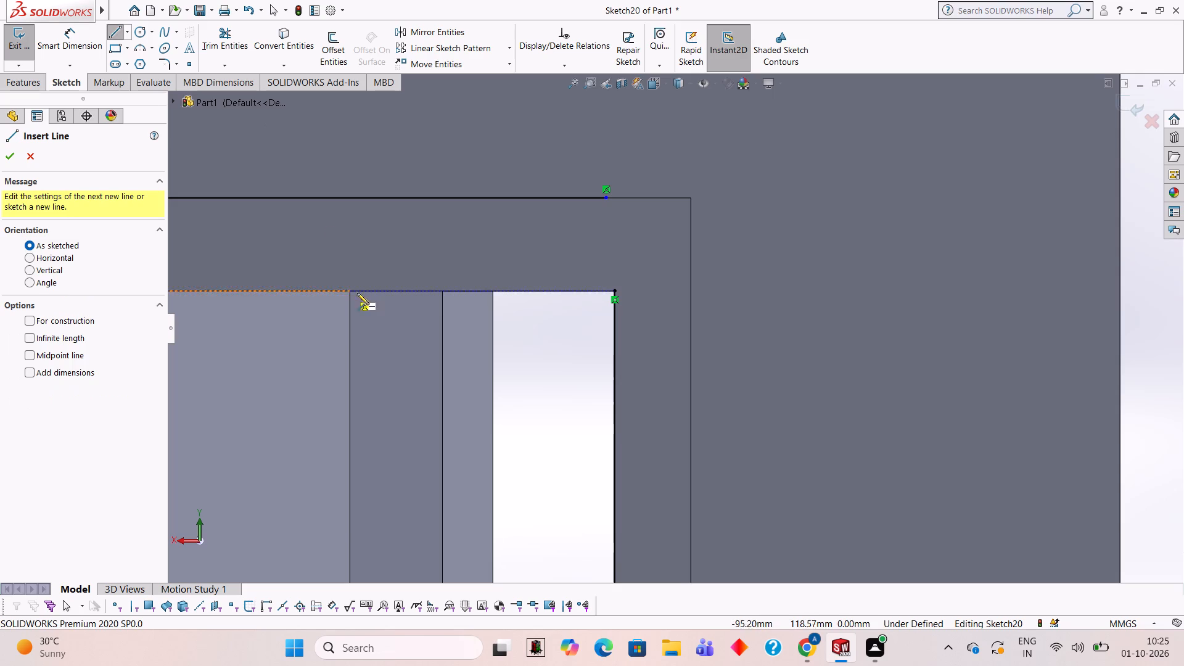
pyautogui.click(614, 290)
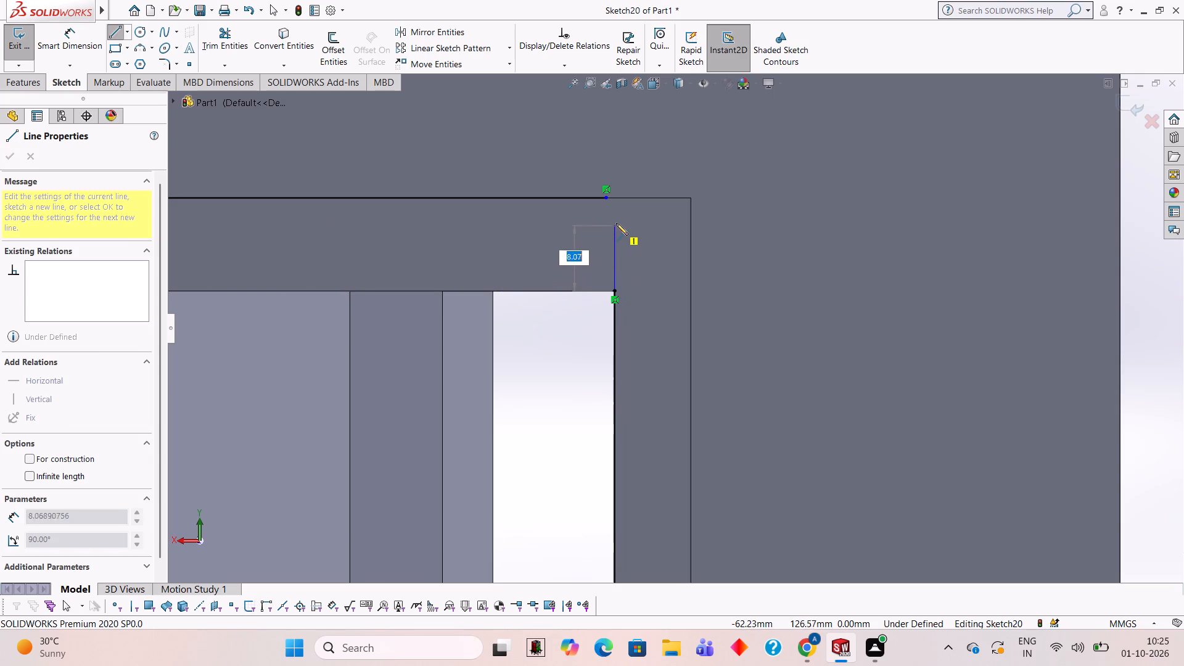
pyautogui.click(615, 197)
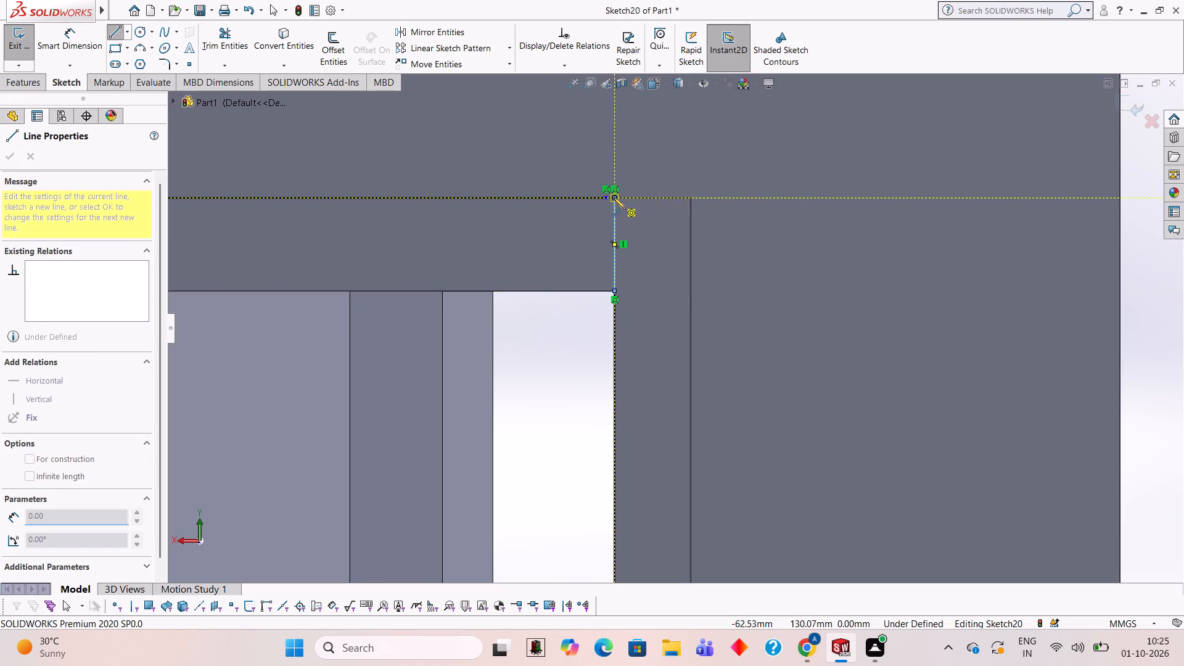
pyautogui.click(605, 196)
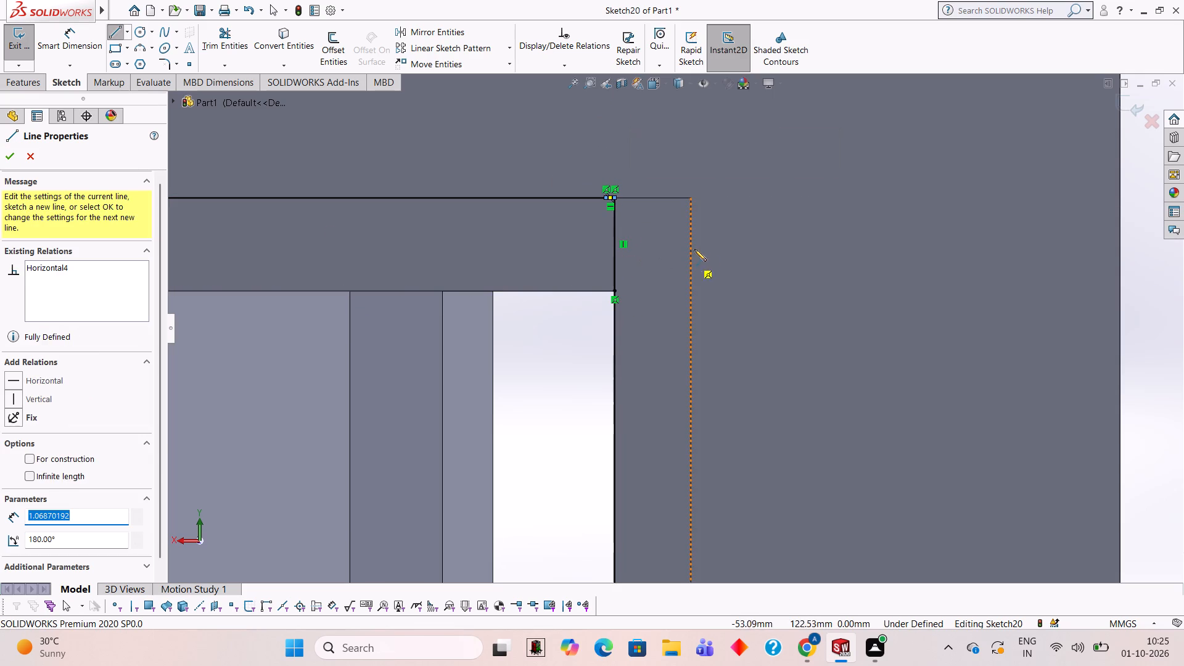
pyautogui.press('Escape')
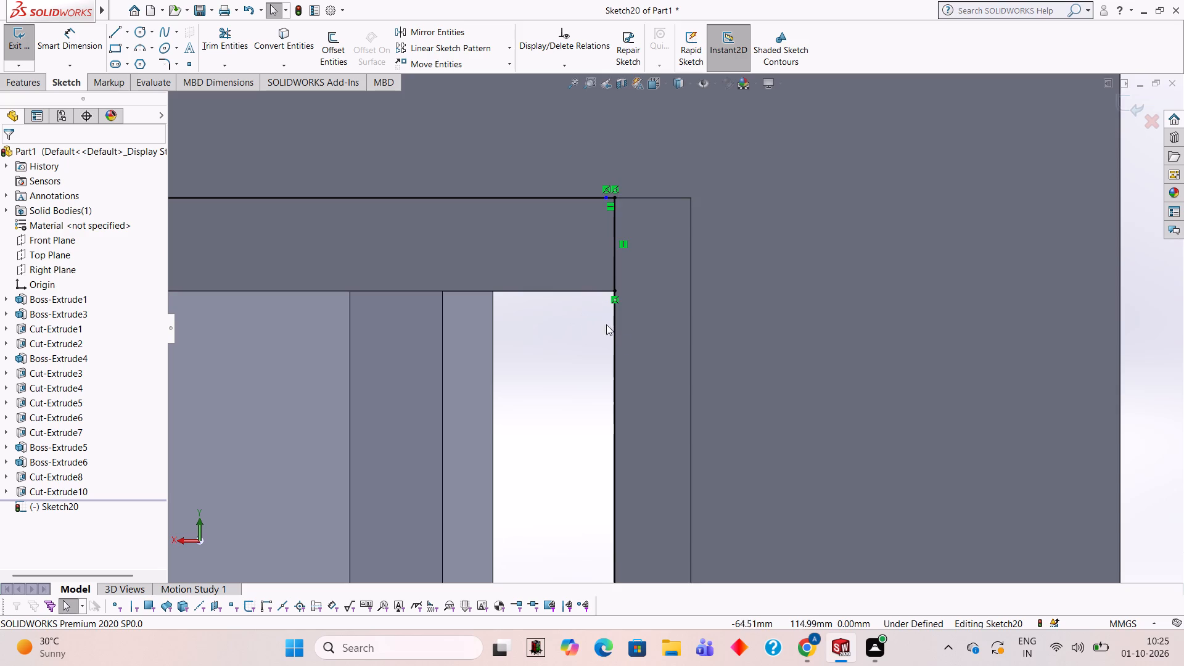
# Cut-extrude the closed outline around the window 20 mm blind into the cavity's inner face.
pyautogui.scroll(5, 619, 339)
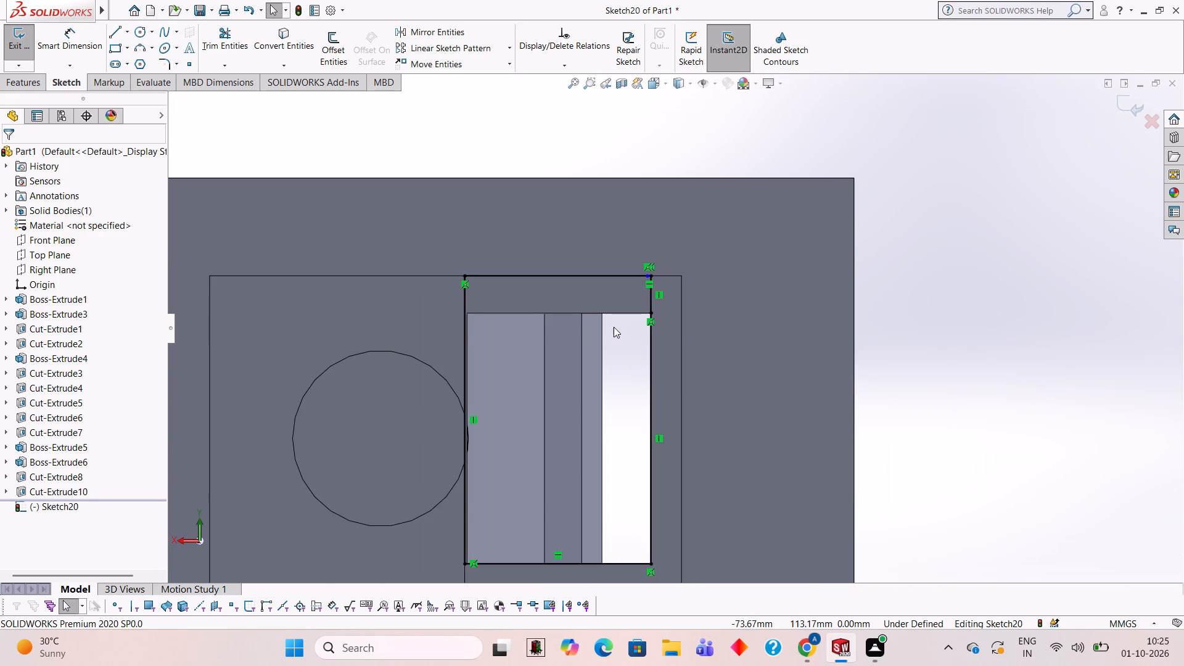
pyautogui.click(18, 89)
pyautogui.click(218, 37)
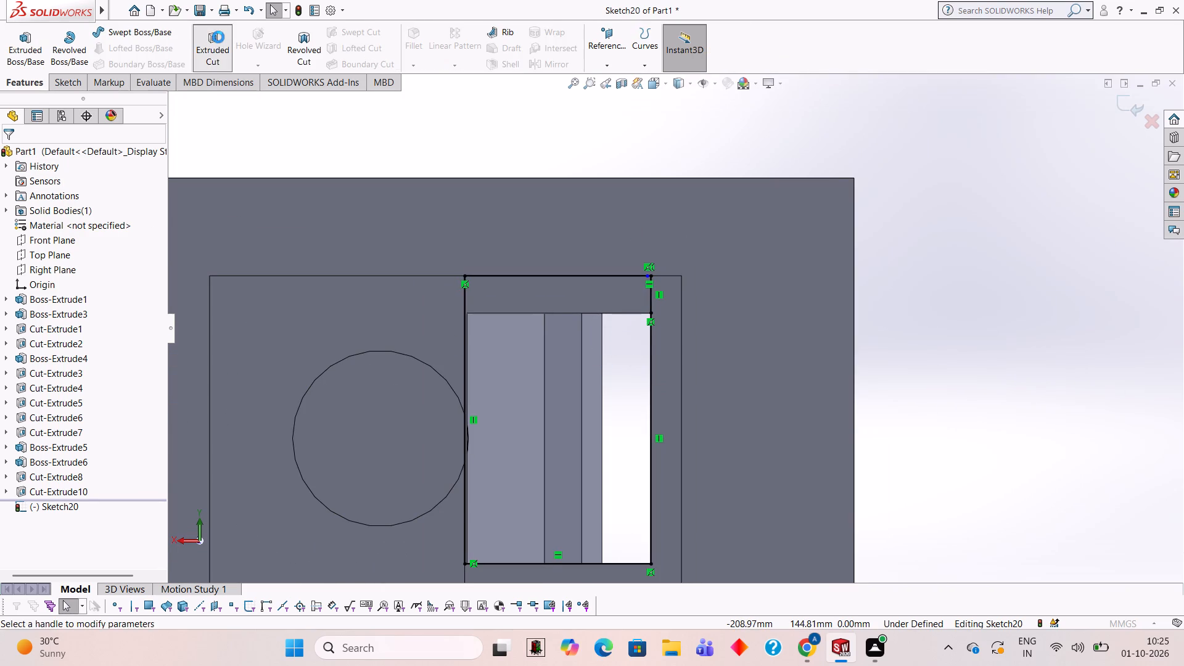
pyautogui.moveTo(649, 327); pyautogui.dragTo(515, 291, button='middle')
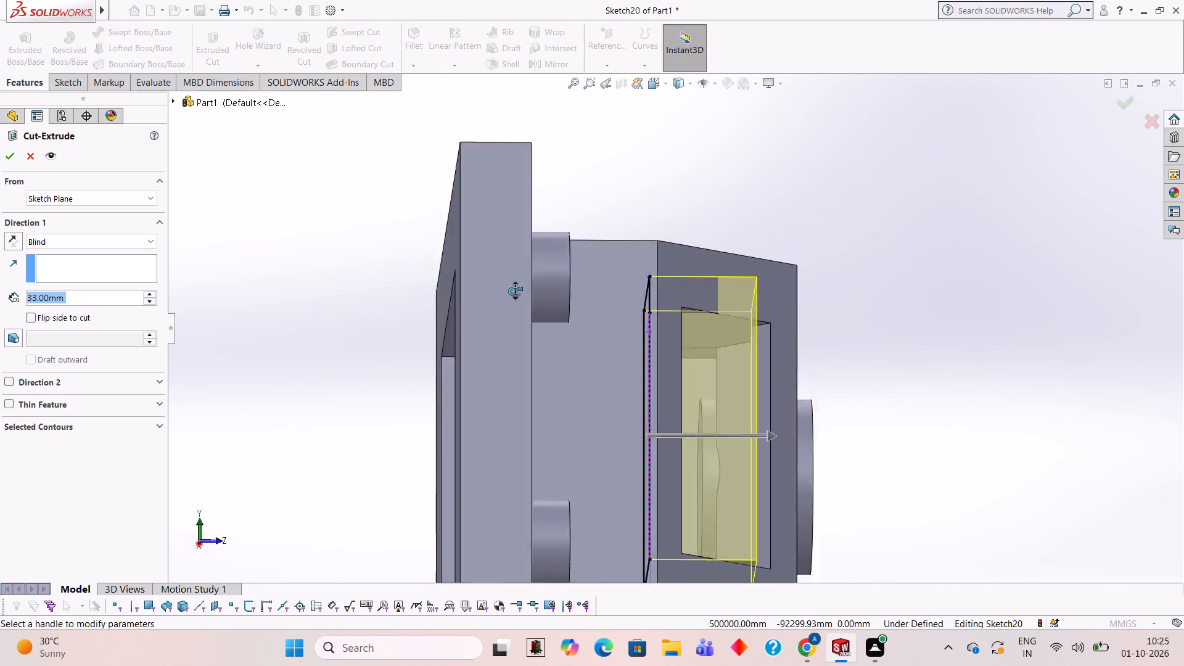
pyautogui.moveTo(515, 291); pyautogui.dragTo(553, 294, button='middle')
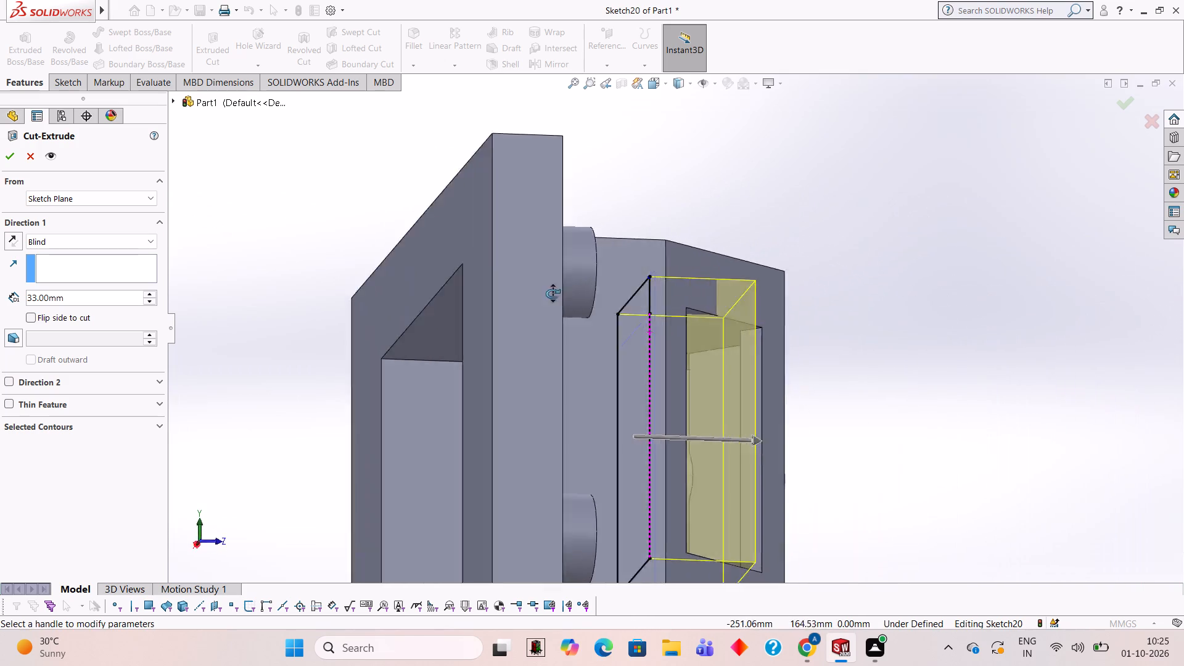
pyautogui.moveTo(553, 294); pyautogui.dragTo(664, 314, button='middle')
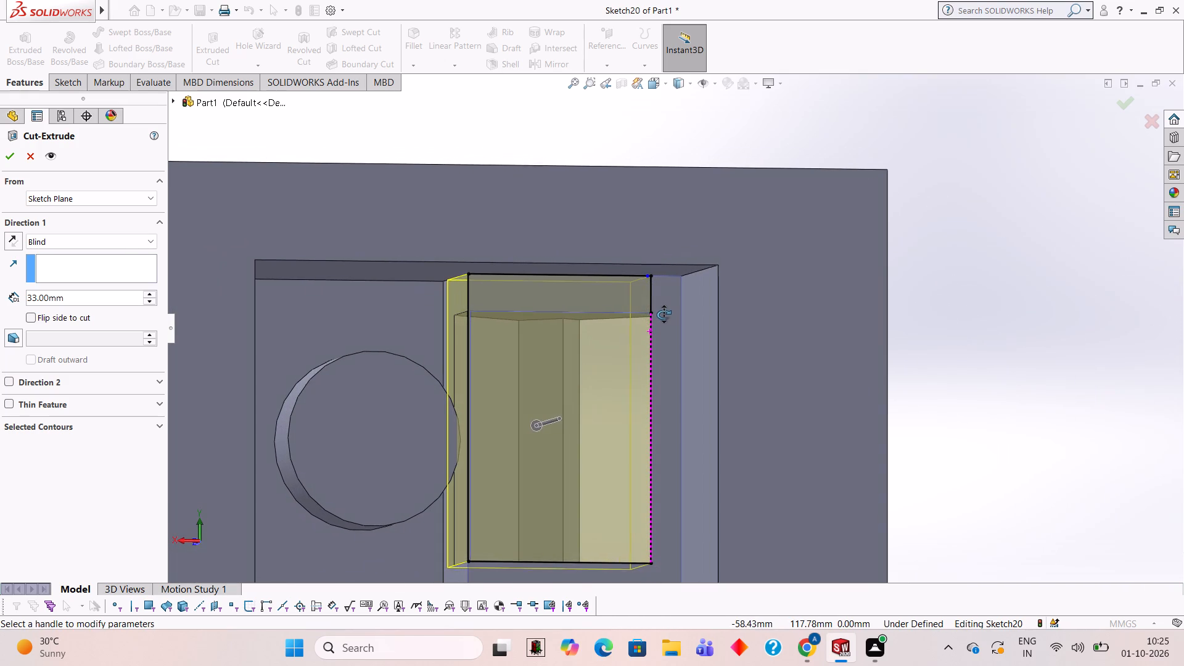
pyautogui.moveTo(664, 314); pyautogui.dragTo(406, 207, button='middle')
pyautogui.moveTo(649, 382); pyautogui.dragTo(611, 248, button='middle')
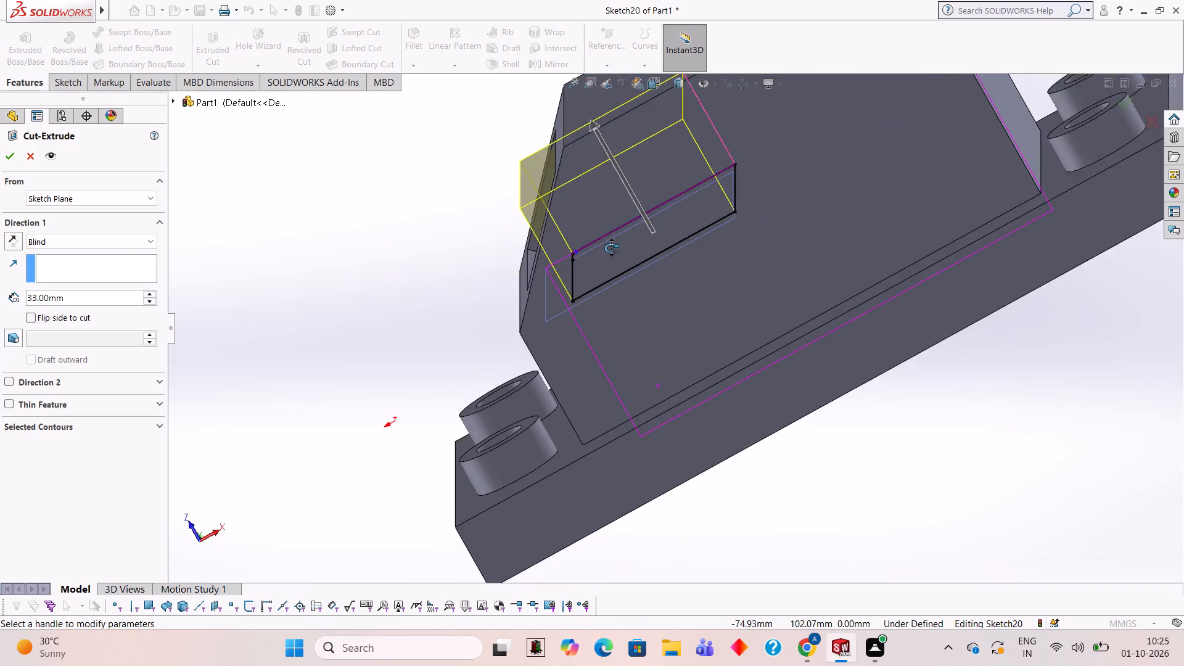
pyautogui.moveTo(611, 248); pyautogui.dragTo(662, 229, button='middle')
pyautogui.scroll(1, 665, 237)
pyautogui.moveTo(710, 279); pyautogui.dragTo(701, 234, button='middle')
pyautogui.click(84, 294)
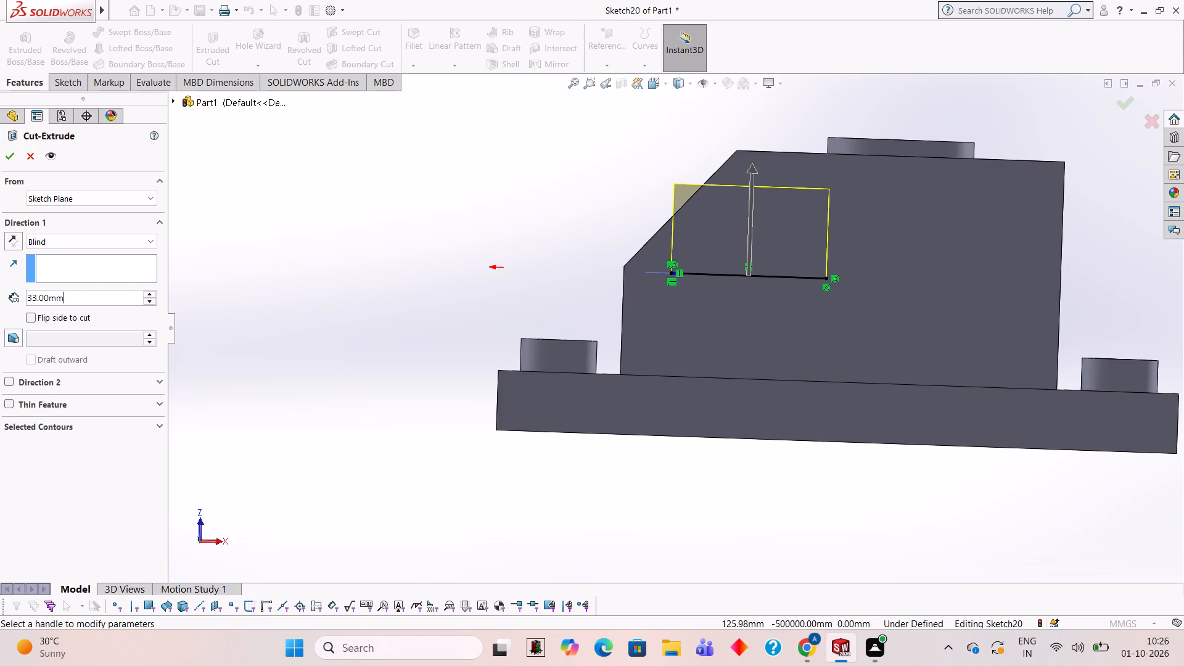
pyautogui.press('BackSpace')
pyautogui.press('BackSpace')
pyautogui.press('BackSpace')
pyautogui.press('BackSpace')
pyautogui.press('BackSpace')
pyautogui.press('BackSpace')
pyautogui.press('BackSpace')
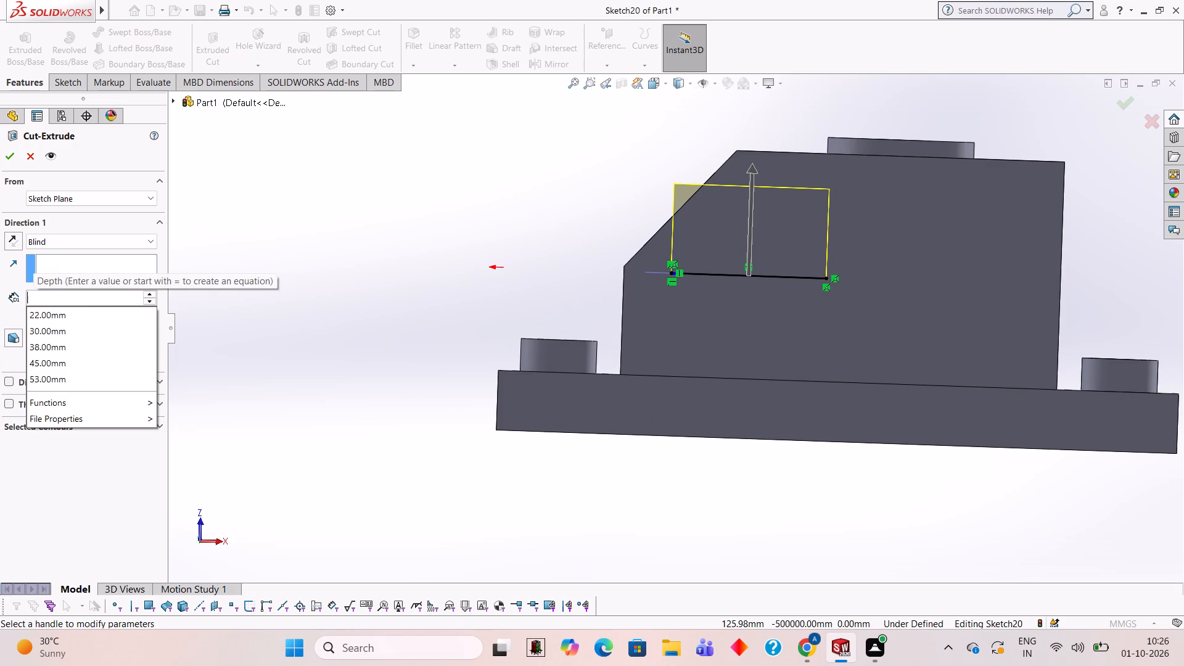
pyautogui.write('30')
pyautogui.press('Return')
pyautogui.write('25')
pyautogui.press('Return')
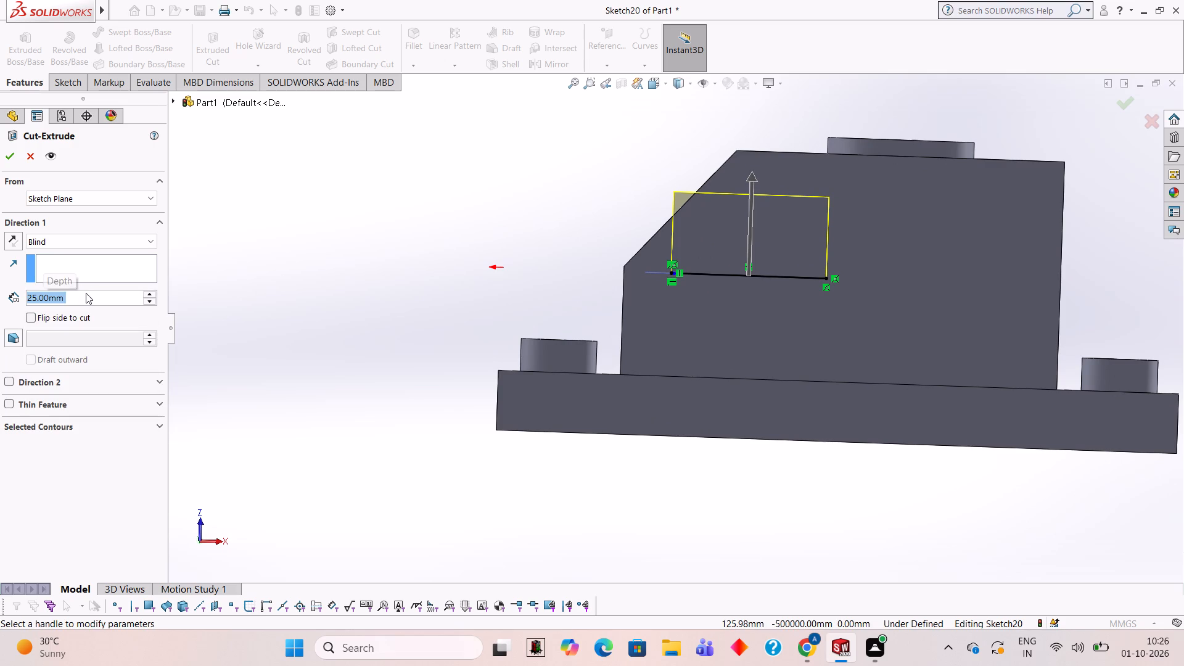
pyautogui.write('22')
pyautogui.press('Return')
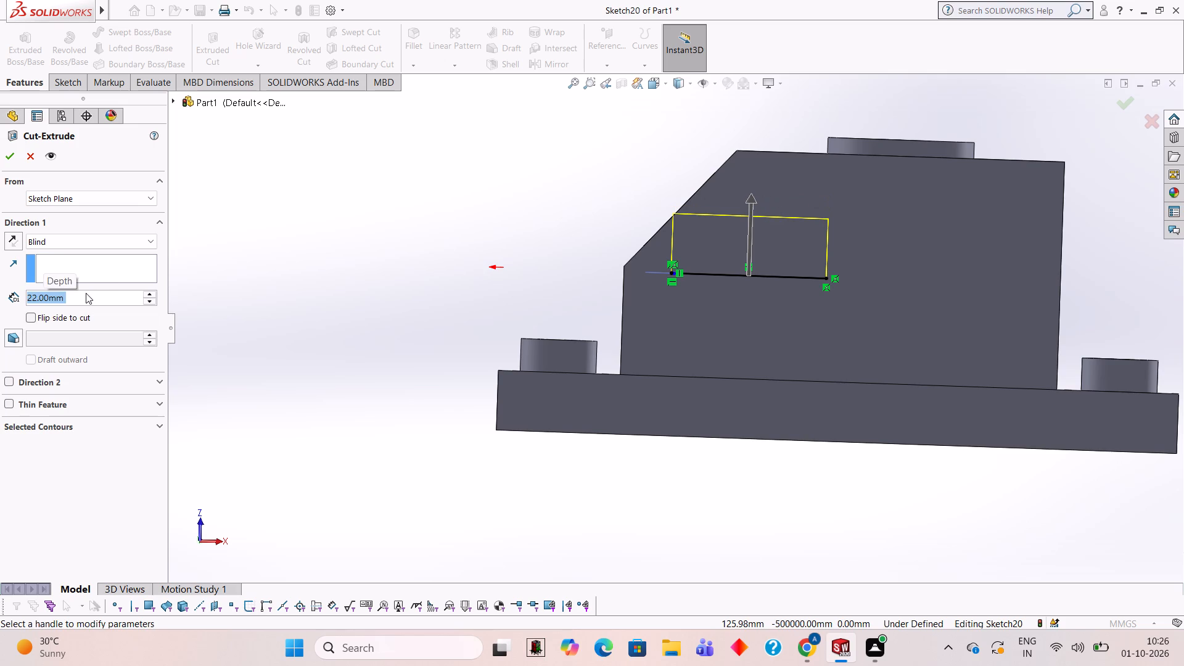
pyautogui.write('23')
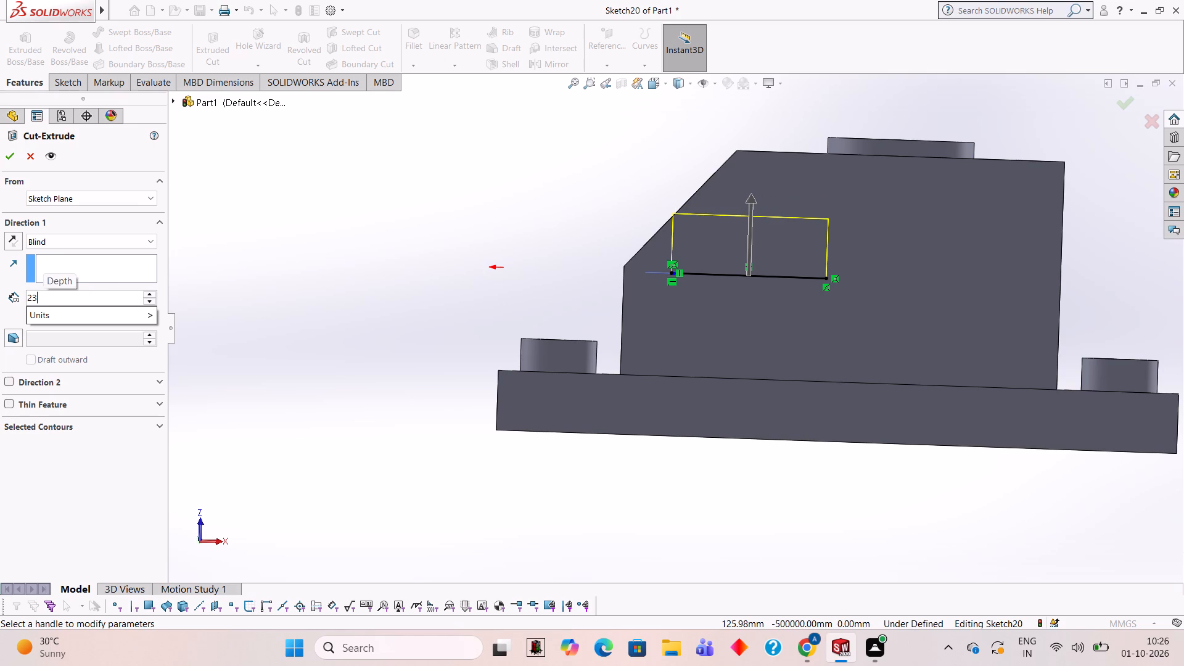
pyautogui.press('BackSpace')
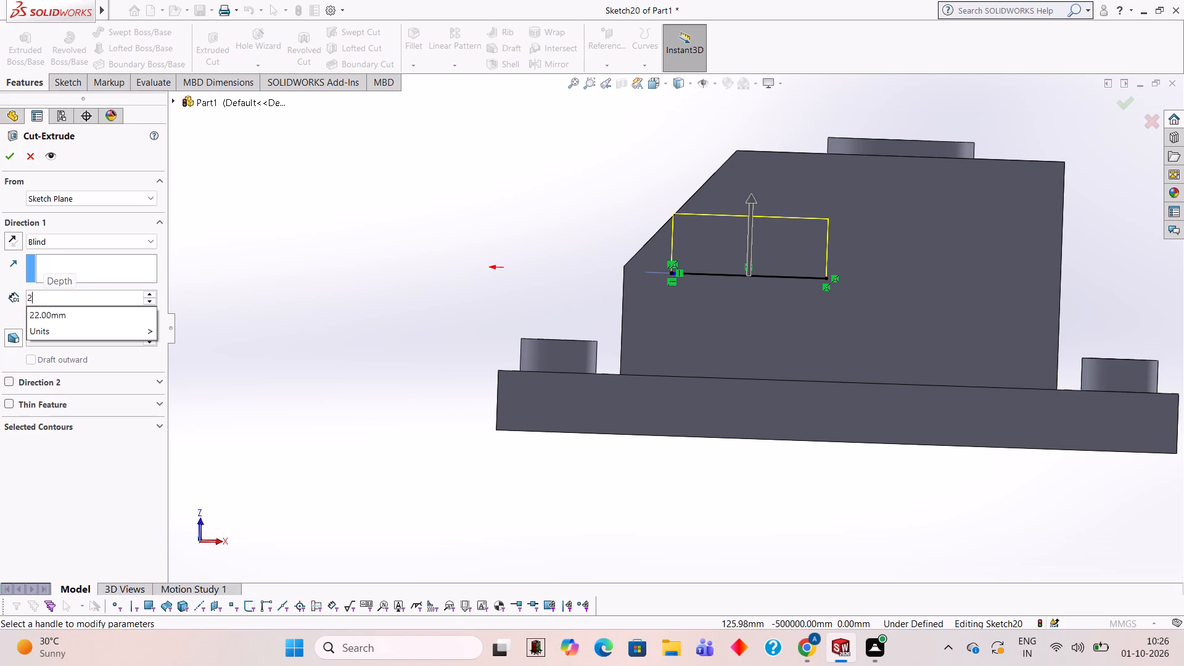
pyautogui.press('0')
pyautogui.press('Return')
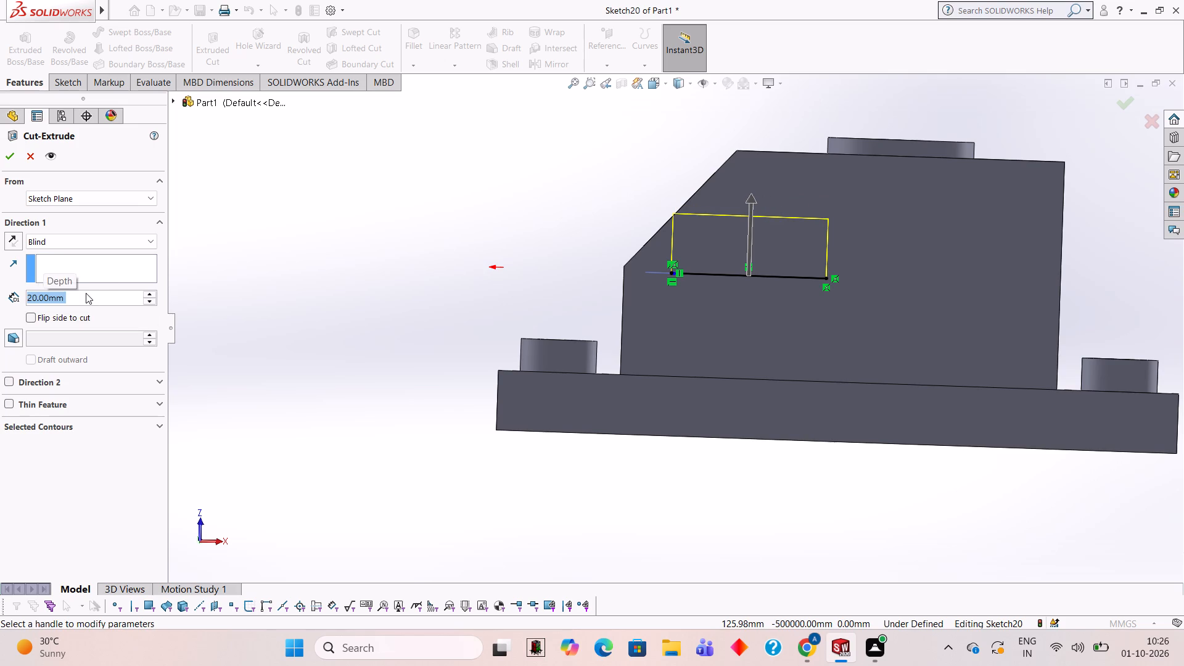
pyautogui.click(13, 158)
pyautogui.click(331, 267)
# Inspect the new cut around the window from the cavity side, through the window and from outside.
pyautogui.moveTo(350, 281); pyautogui.dragTo(368, 350, button='middle')
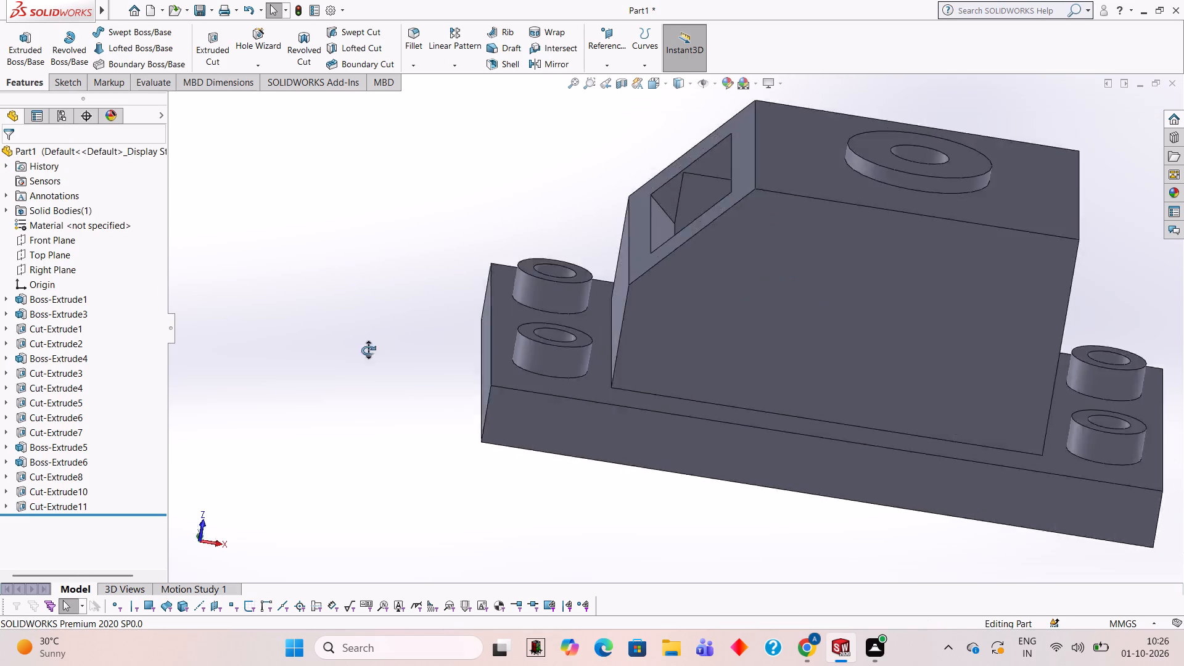
pyautogui.moveTo(368, 350); pyautogui.dragTo(464, 430, button='middle')
pyautogui.moveTo(569, 390); pyautogui.dragTo(662, 446, button='middle')
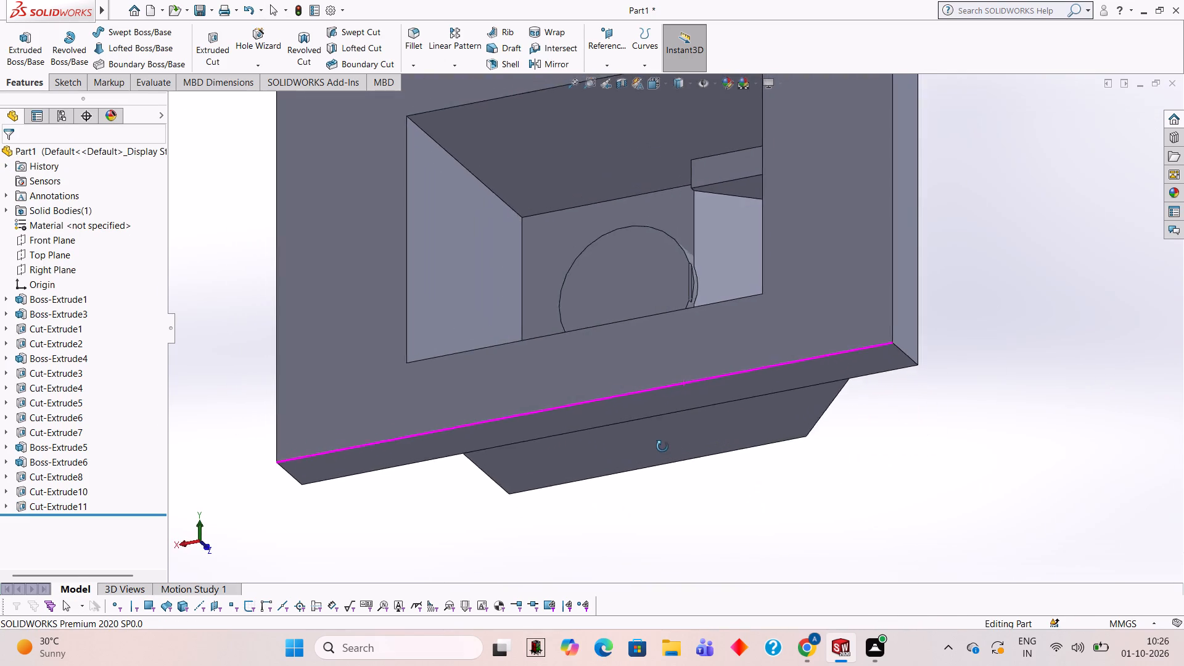
pyautogui.moveTo(662, 446); pyautogui.dragTo(664, 462, button='middle')
pyautogui.moveTo(628, 250); pyautogui.dragTo(692, 274, button='middle')
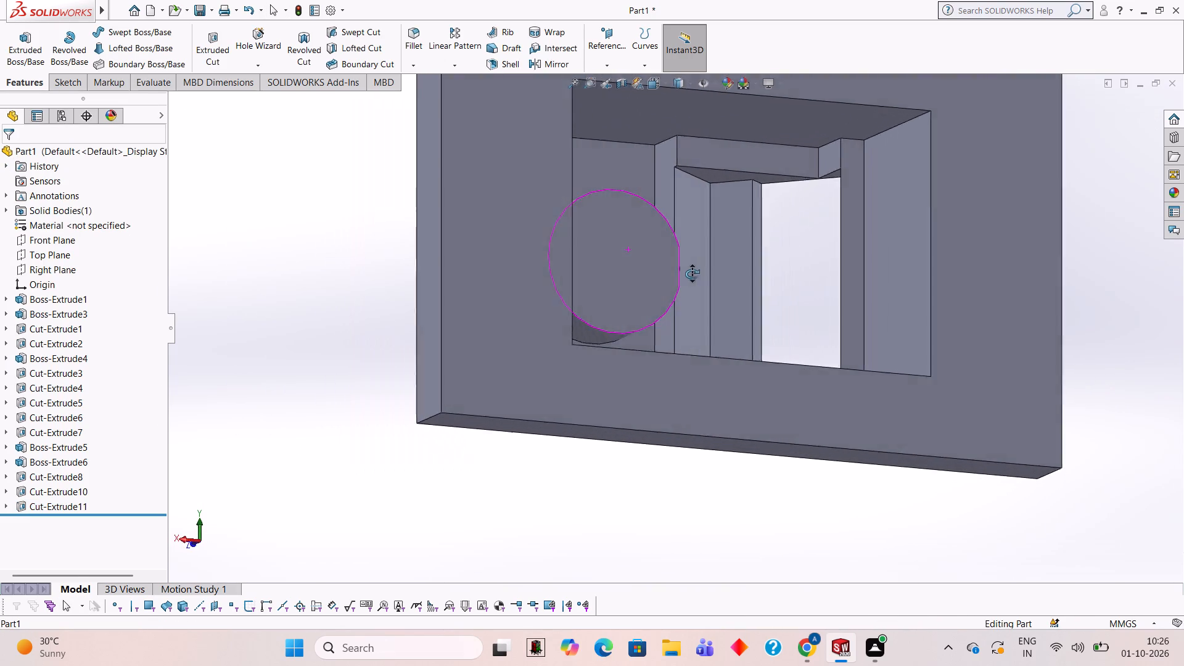
pyautogui.moveTo(692, 274); pyautogui.dragTo(683, 268, button='middle')
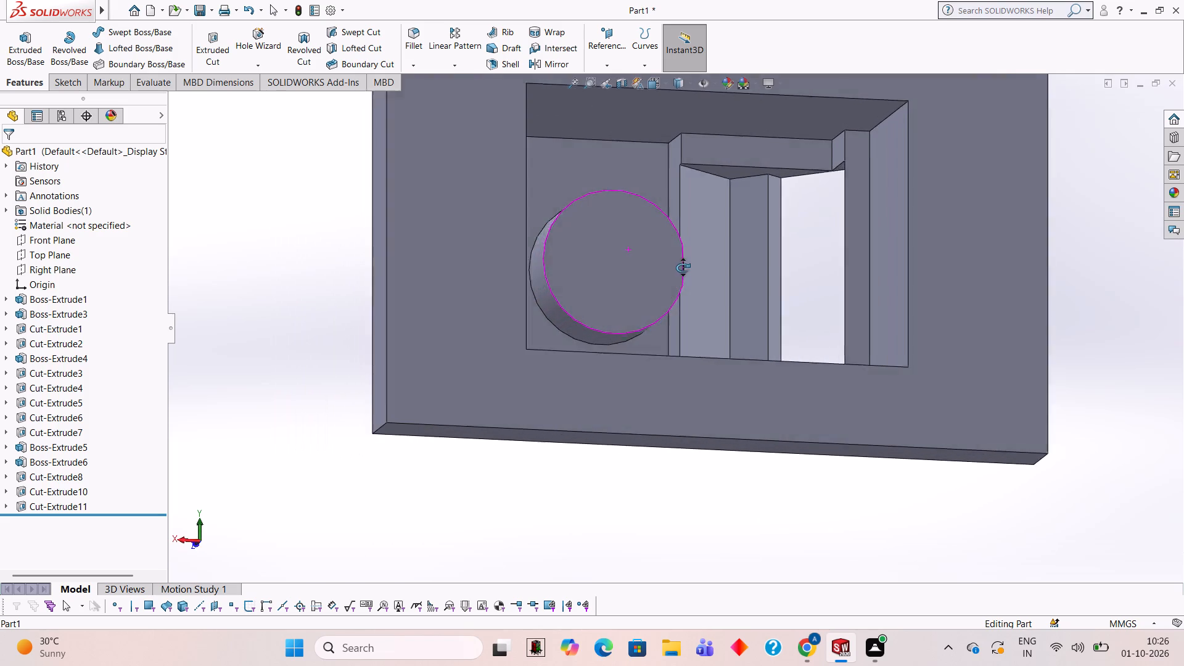
pyautogui.moveTo(683, 268); pyautogui.dragTo(547, 250, button='middle')
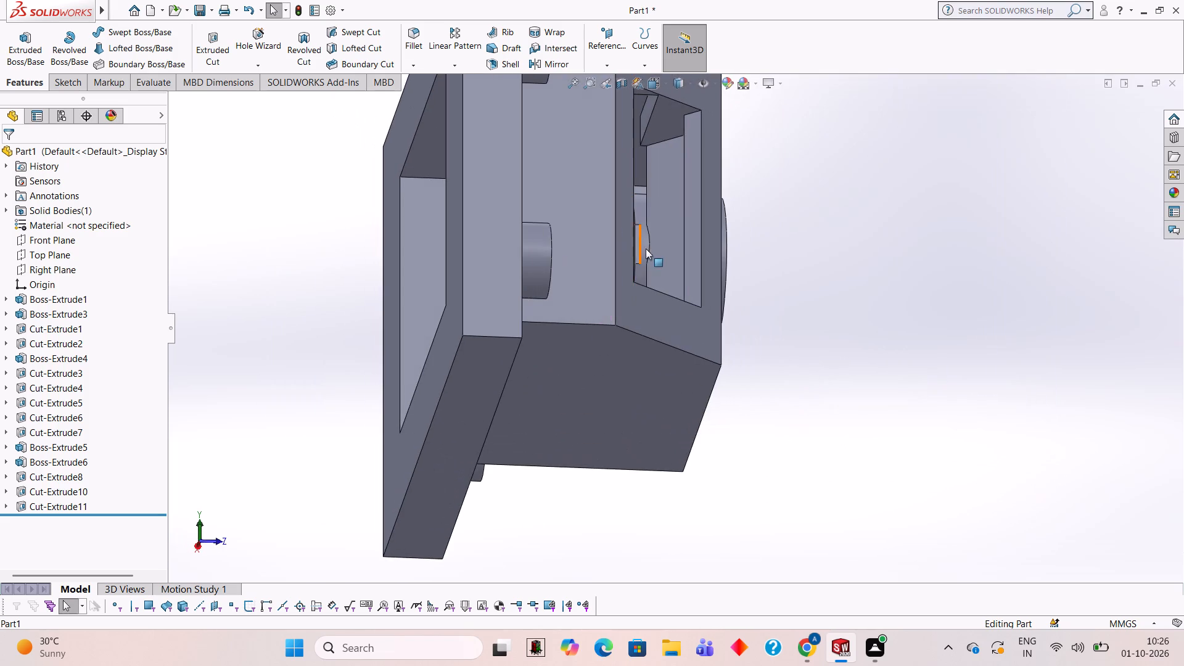
pyautogui.moveTo(834, 236); pyautogui.dragTo(706, 166, button='middle')
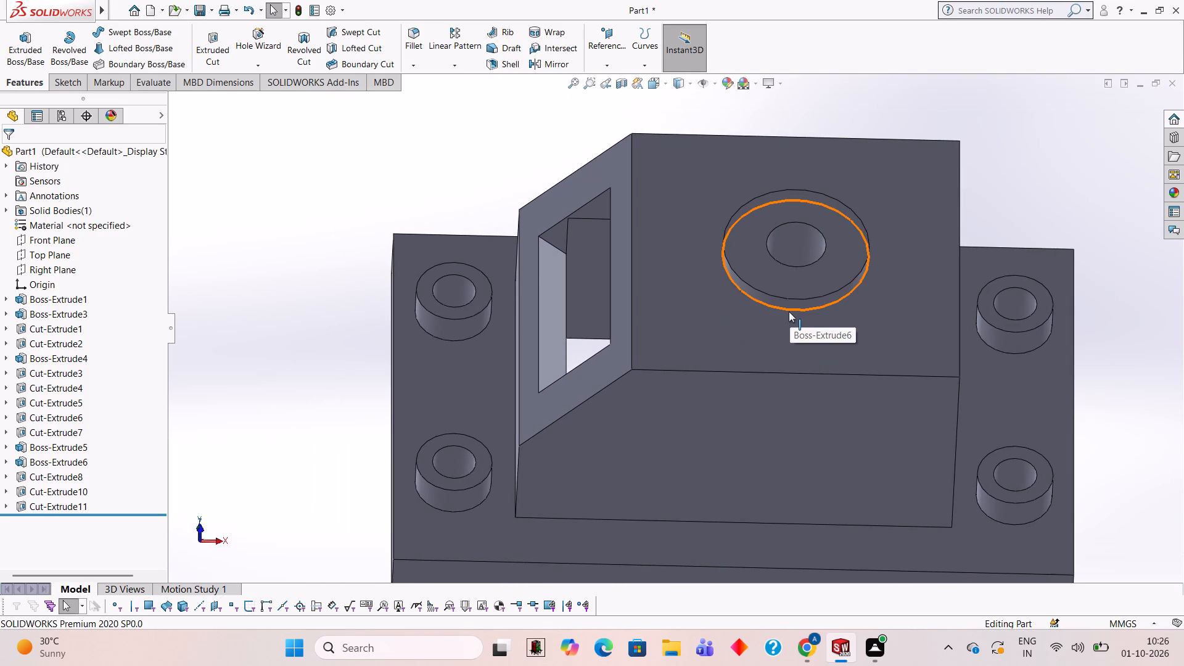
pyautogui.moveTo(791, 310); pyautogui.dragTo(890, 472, button='middle')
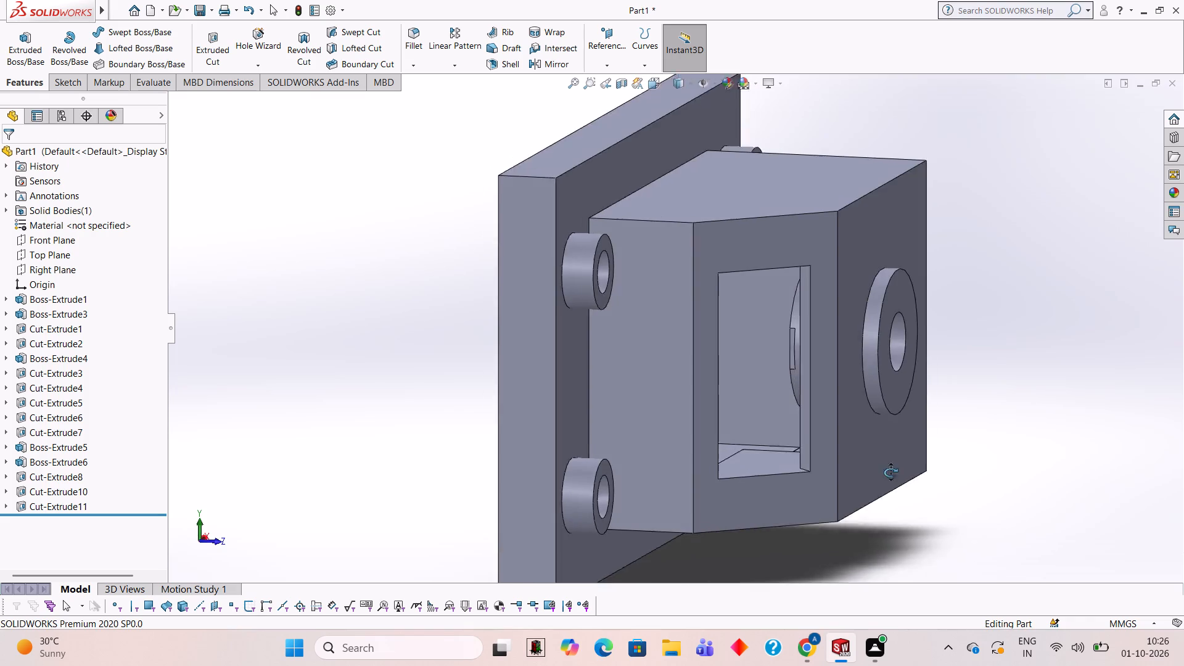
pyautogui.moveTo(890, 472); pyautogui.dragTo(760, 366, button='middle')
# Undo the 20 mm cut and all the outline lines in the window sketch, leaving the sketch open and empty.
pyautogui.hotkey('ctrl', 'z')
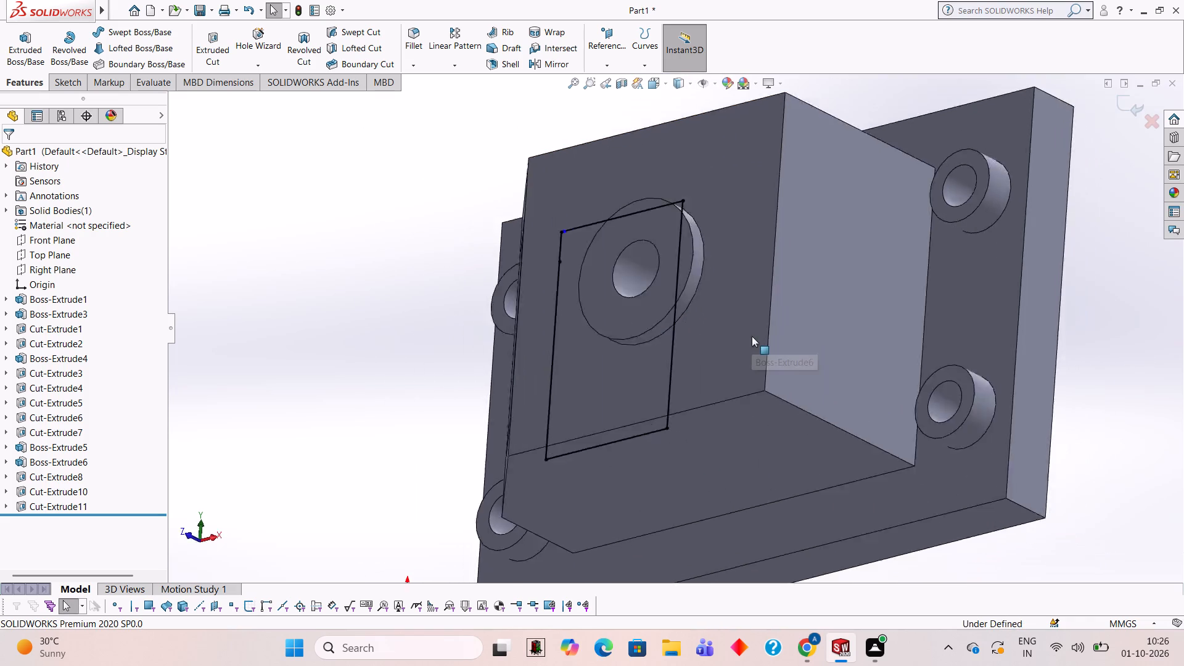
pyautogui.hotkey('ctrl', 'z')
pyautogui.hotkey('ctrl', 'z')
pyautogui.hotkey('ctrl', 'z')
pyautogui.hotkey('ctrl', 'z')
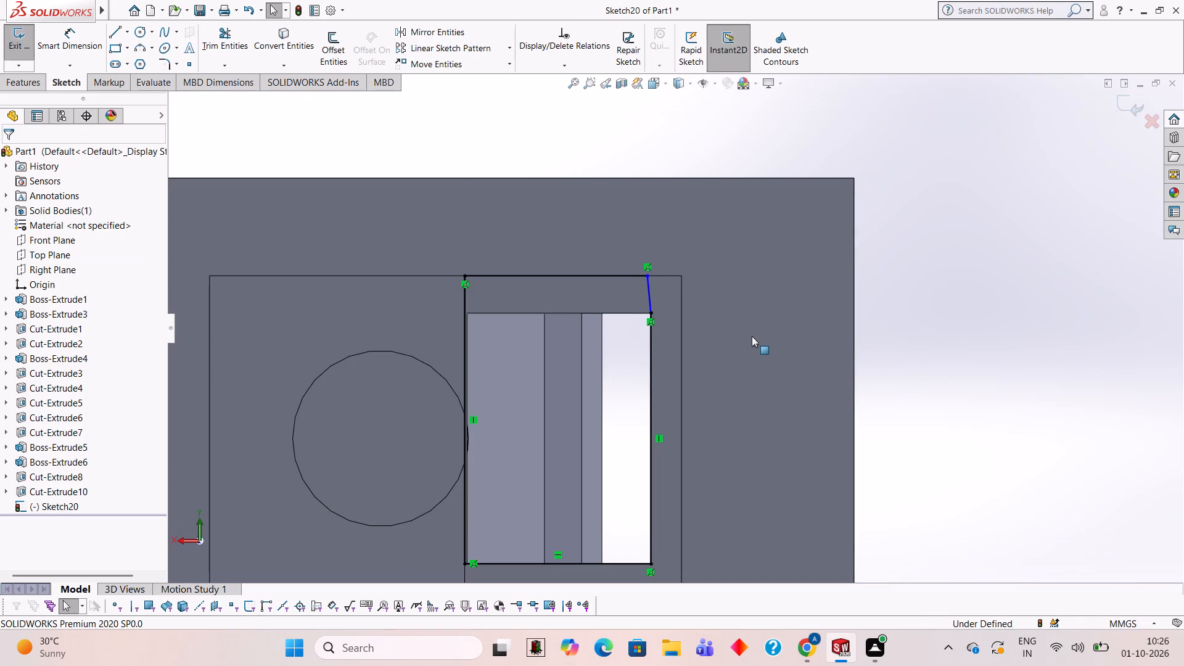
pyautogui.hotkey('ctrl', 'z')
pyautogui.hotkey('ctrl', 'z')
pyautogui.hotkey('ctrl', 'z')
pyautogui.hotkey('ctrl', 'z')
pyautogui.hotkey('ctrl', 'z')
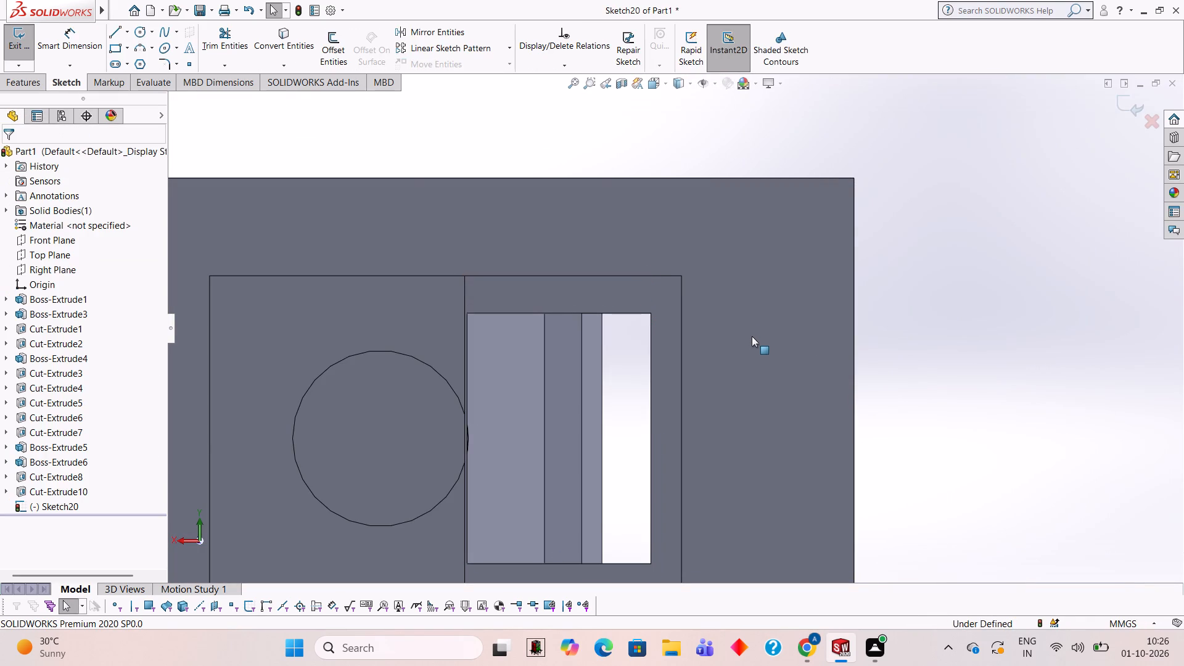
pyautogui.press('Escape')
# Examine the housing's exterior around the corner window, the outer bore boss and the four plate bosses.
pyautogui.scroll(2, 910, 290)
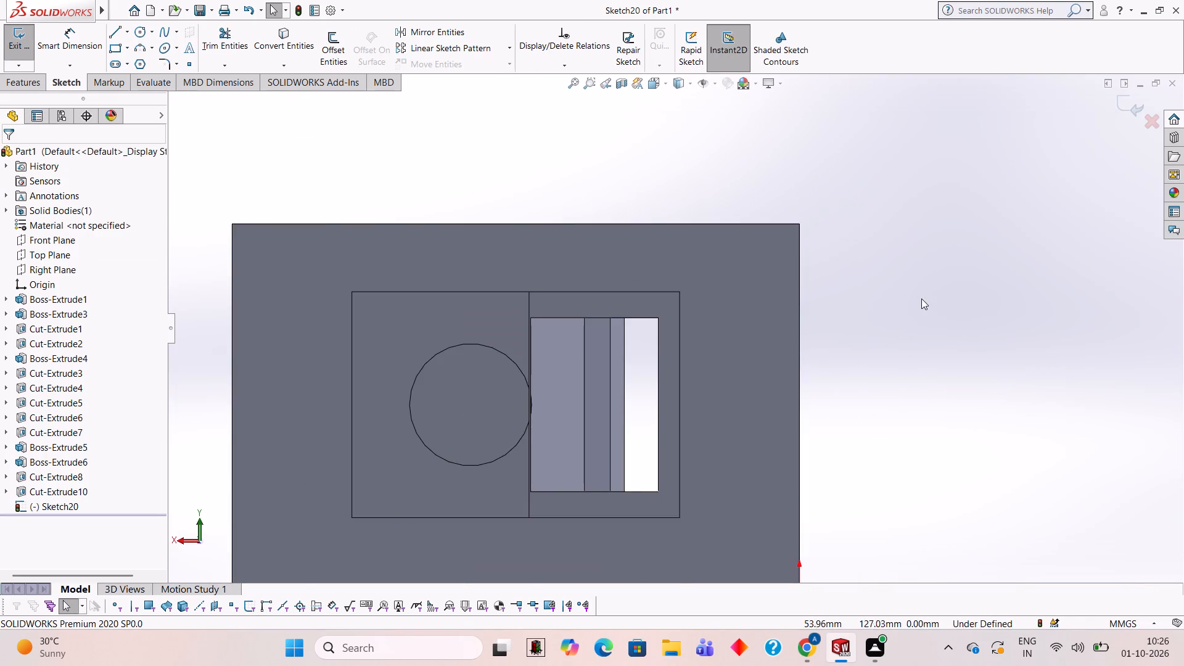
pyautogui.scroll(2, 921, 299)
pyautogui.scroll(-1, 859, 364)
pyautogui.moveTo(870, 372); pyautogui.dragTo(616, 209, button='middle')
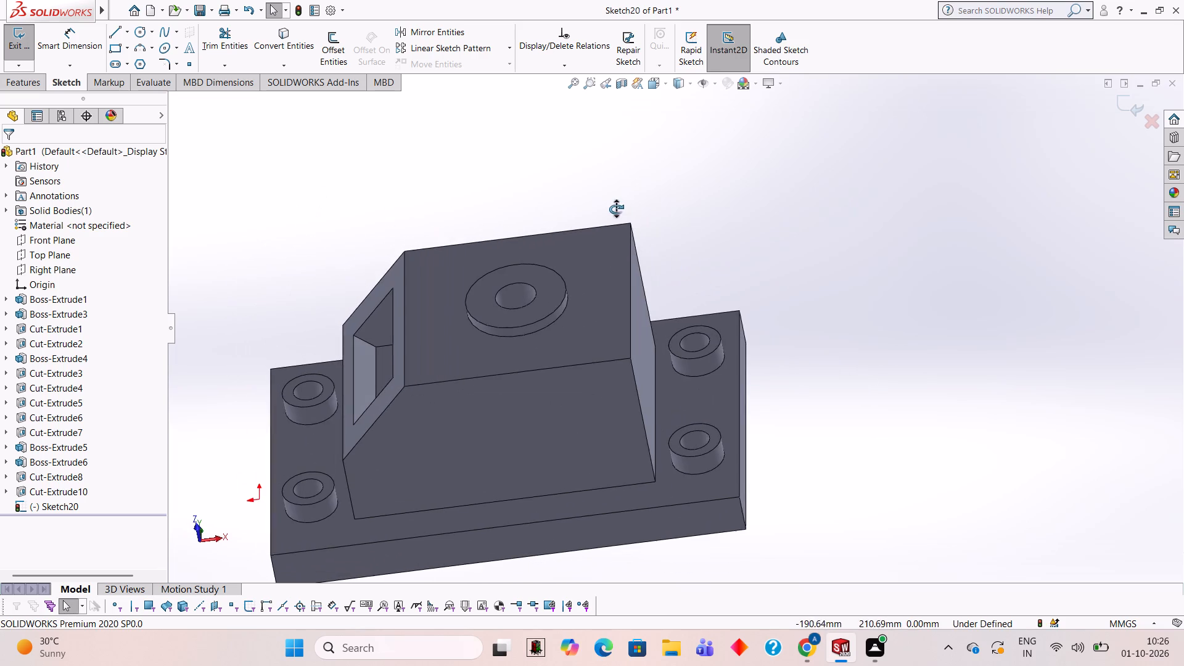
pyautogui.moveTo(616, 209); pyautogui.dragTo(617, 209, button='middle')
pyautogui.scroll(1, 709, 379)
pyautogui.moveTo(730, 341); pyautogui.dragTo(743, 321, button='middle')
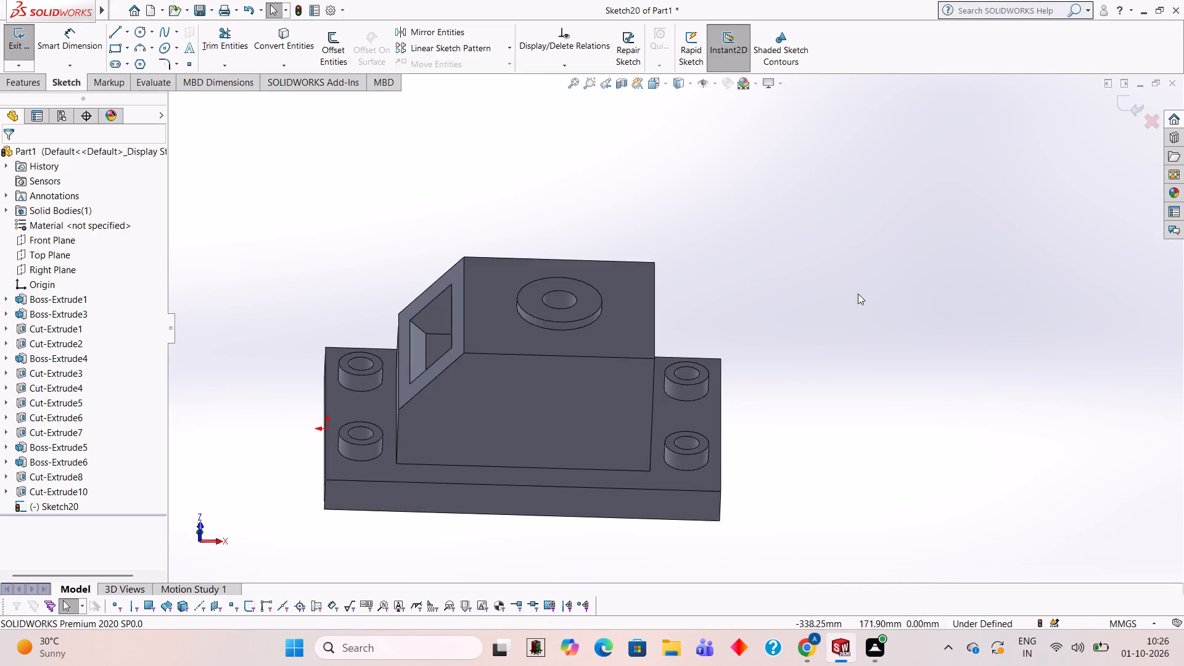
pyautogui.scroll(2, 829, 304)
pyautogui.moveTo(772, 346); pyautogui.dragTo(803, 424, button='middle')
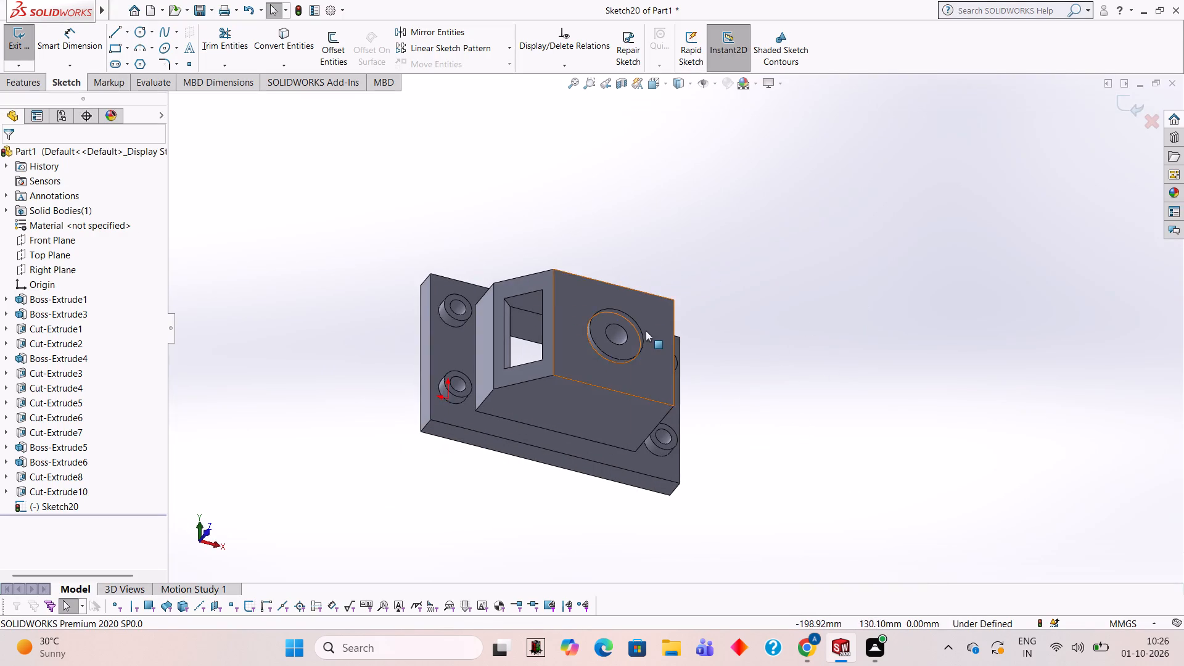
# Apply the Blue LED appearance from the Lights category to the whole housing body.
pyautogui.scroll(2, 644, 330)
pyautogui.scroll(1, 702, 344)
pyautogui.moveTo(664, 327); pyautogui.dragTo(628, 316, button='middle')
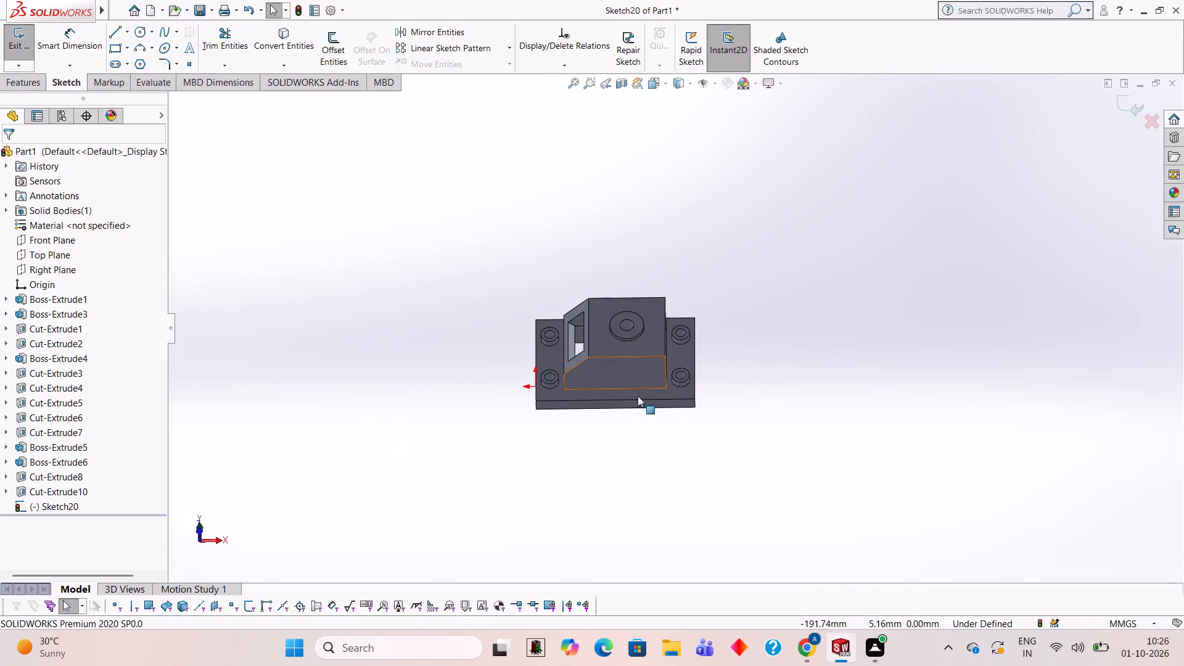
pyautogui.scroll(2, 606, 388)
pyautogui.scroll(-4, 595, 371)
pyautogui.scroll(-2, 675, 254)
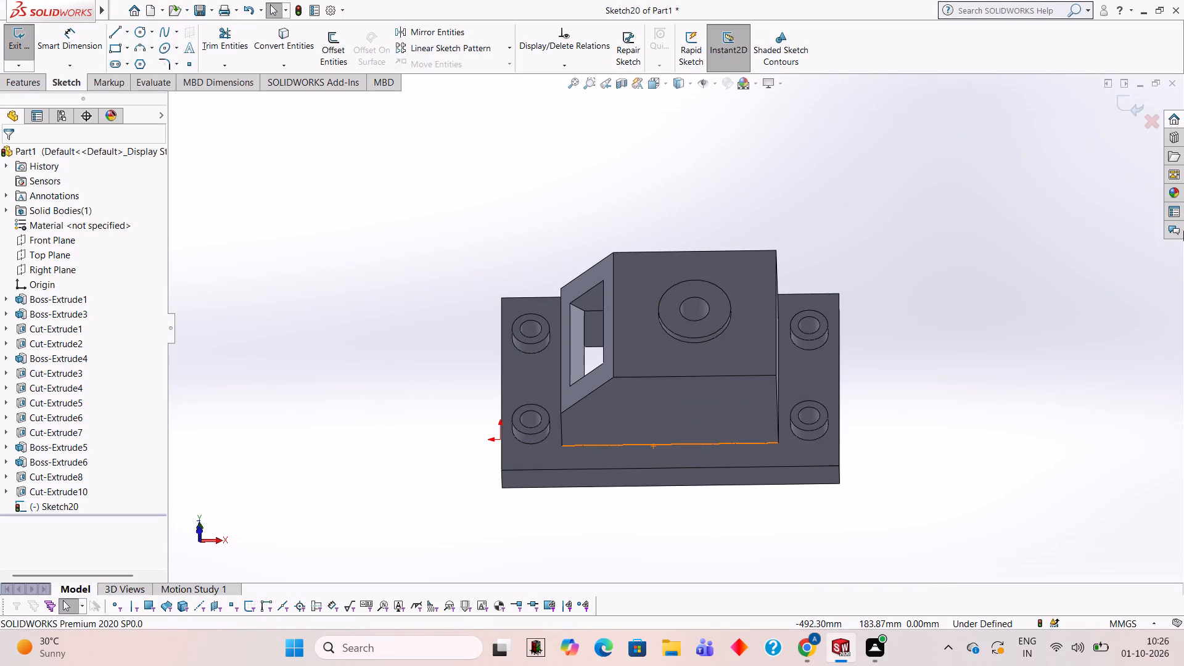
pyautogui.click(1173, 192)
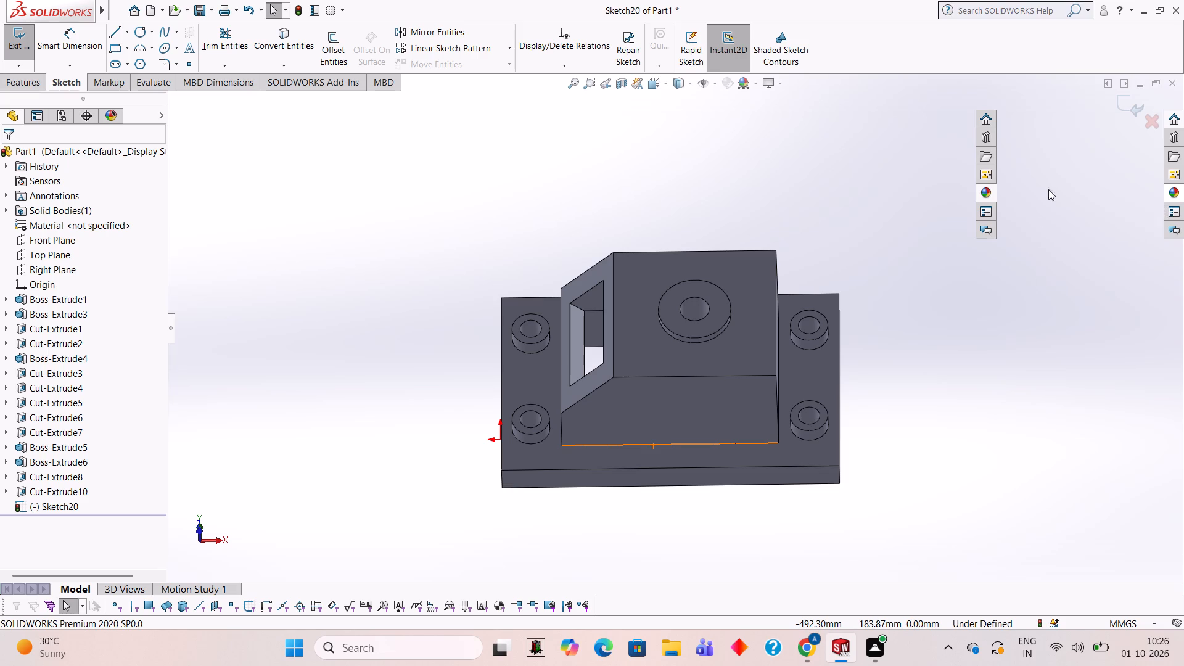
pyautogui.click(1009, 124)
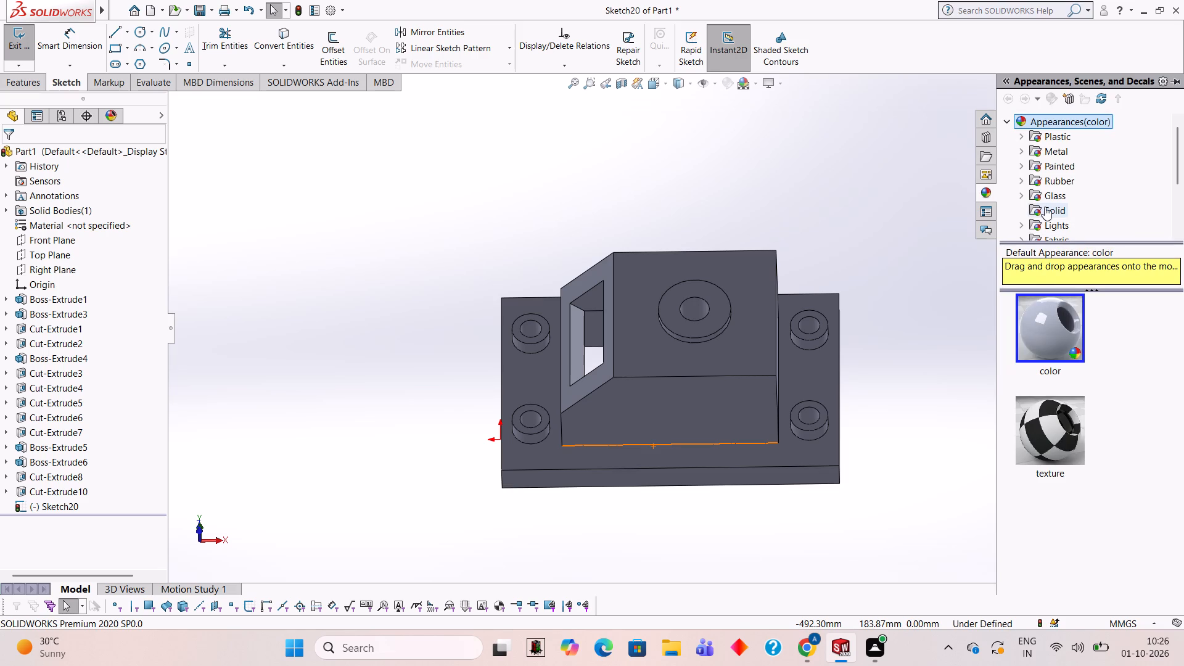
pyautogui.click(1057, 226)
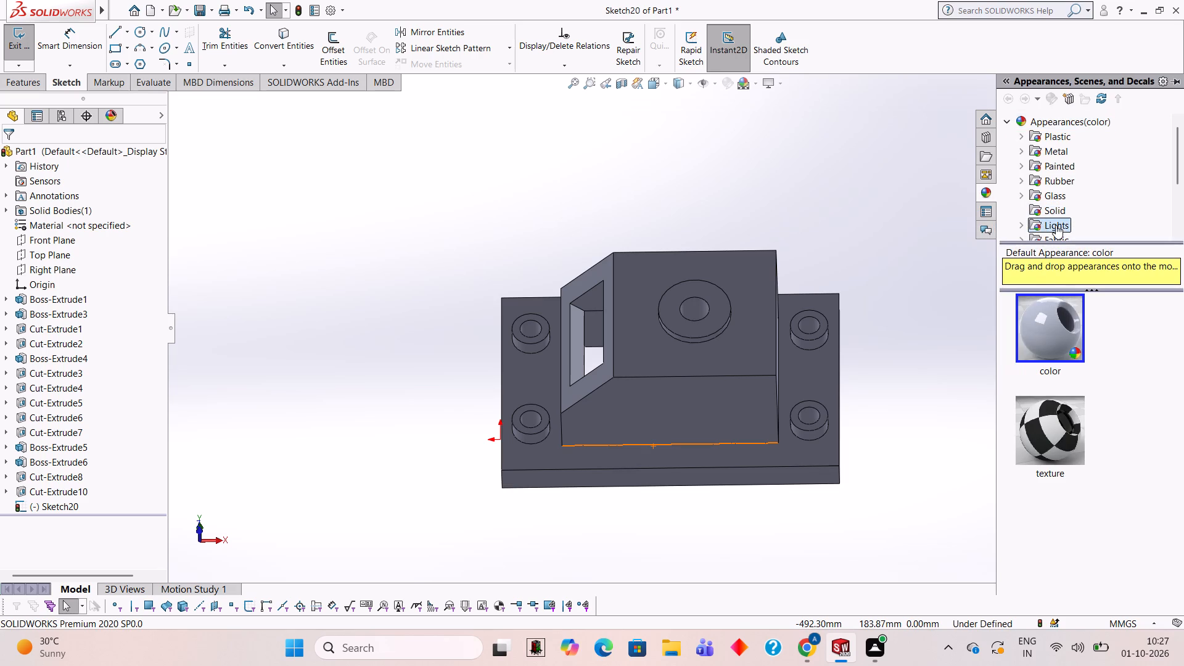
pyautogui.click(1024, 220)
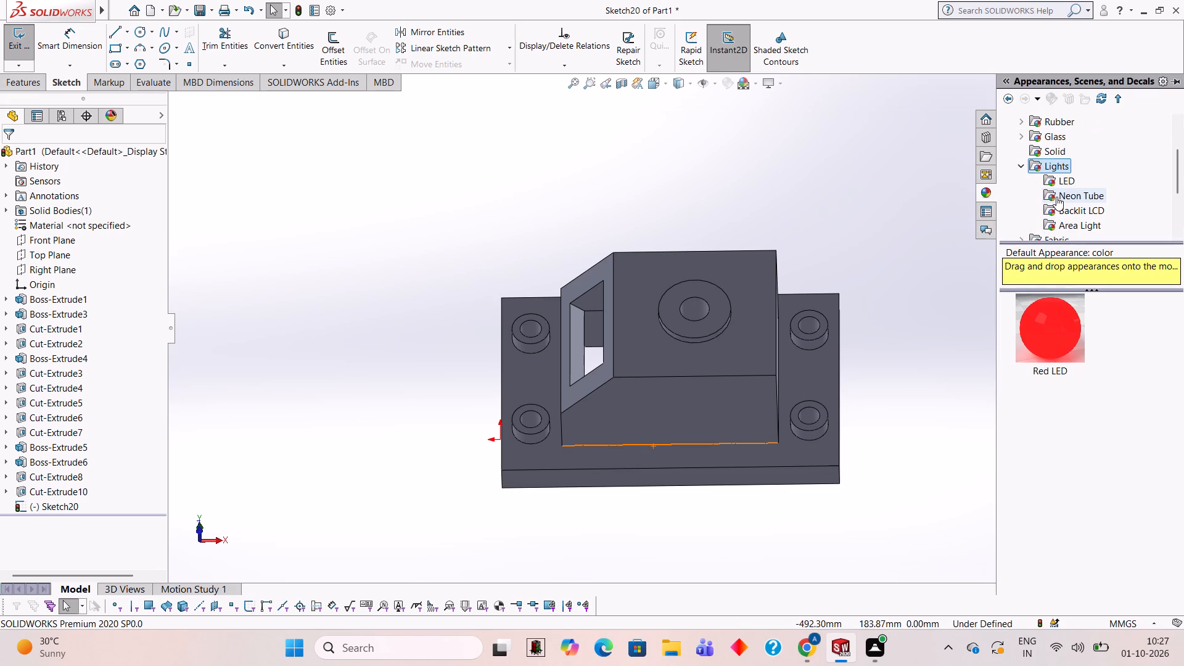
pyautogui.click(1059, 182)
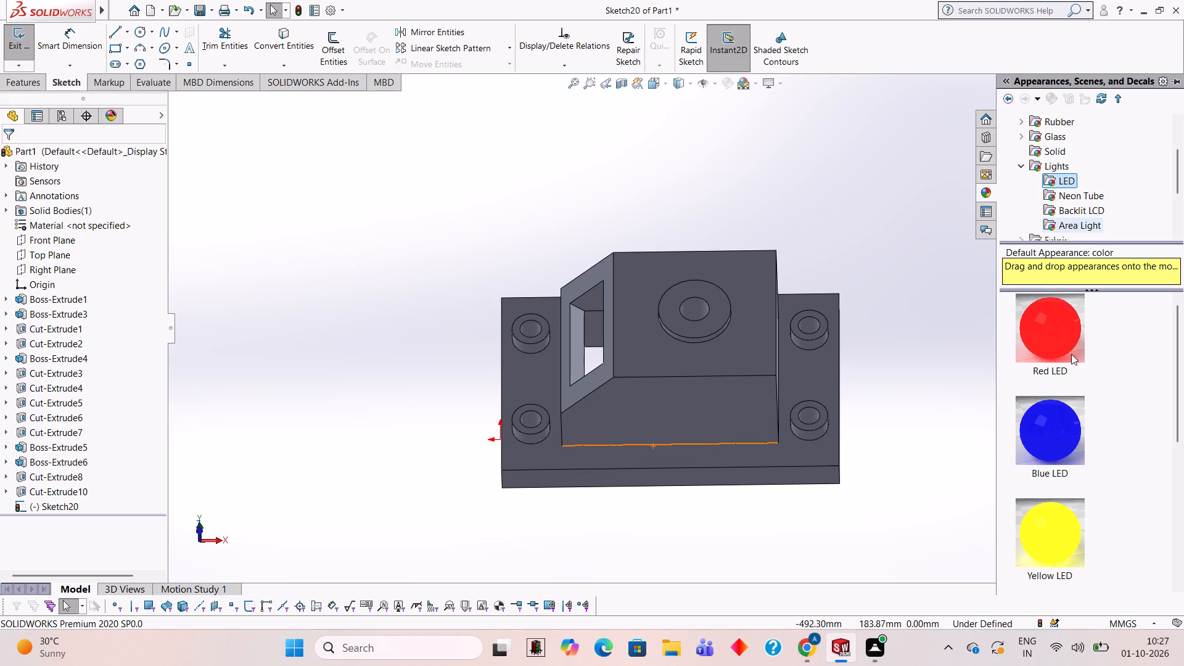
pyautogui.moveTo(1053, 415); pyautogui.dragTo(680, 330)
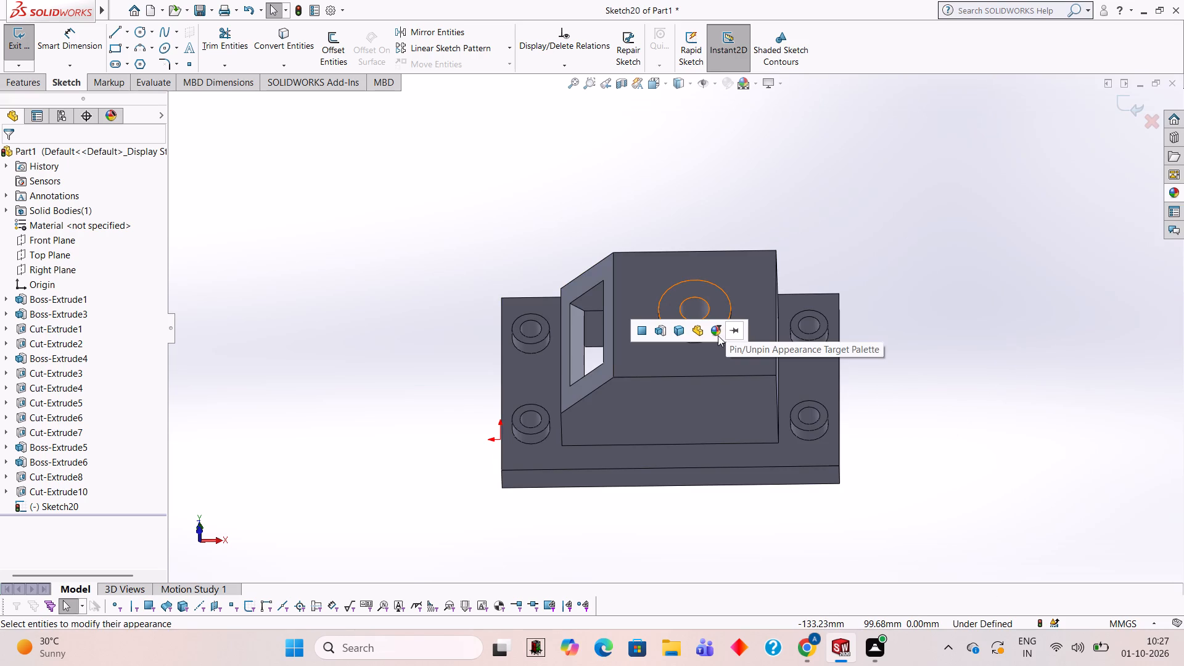
pyautogui.click(681, 331)
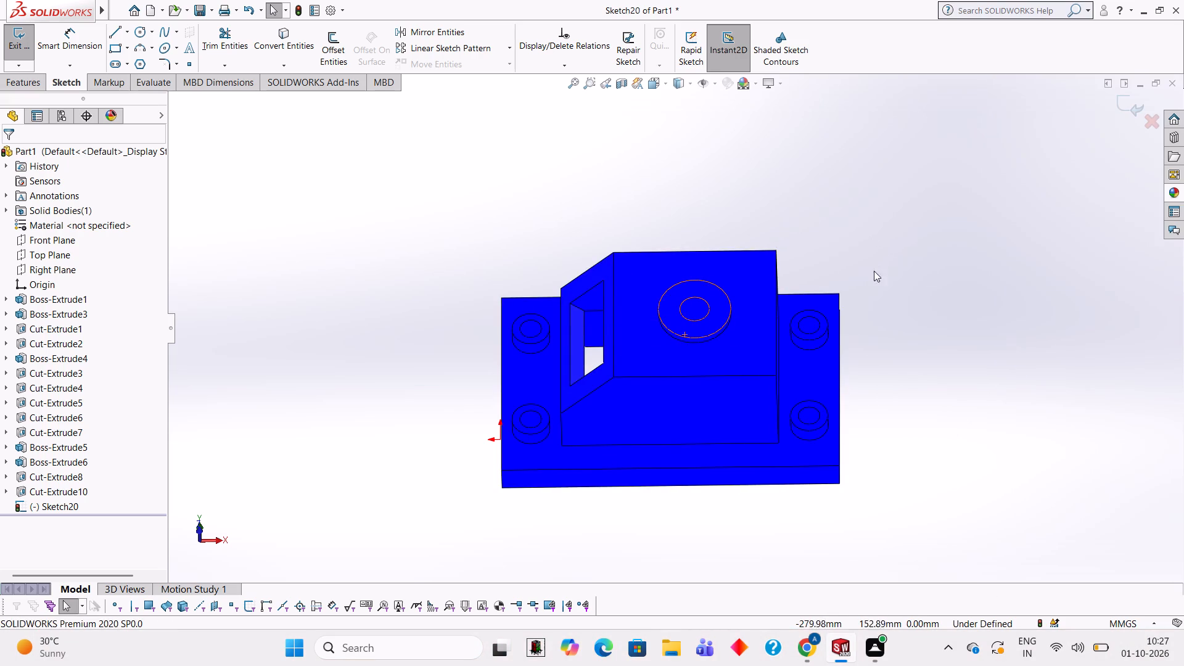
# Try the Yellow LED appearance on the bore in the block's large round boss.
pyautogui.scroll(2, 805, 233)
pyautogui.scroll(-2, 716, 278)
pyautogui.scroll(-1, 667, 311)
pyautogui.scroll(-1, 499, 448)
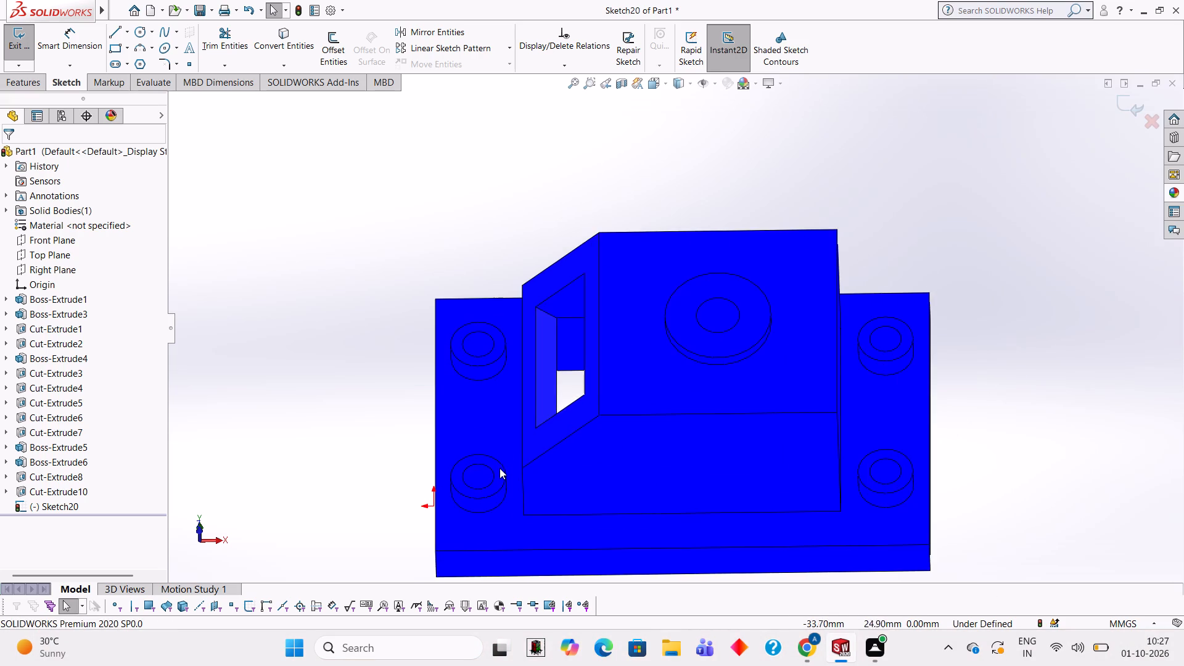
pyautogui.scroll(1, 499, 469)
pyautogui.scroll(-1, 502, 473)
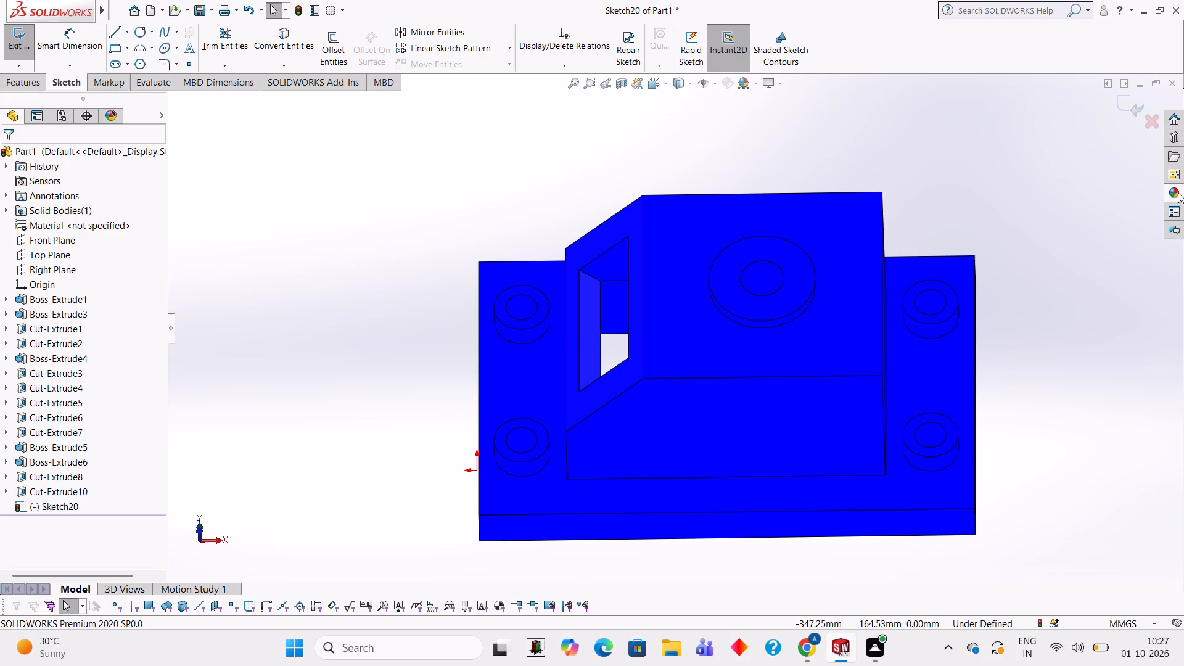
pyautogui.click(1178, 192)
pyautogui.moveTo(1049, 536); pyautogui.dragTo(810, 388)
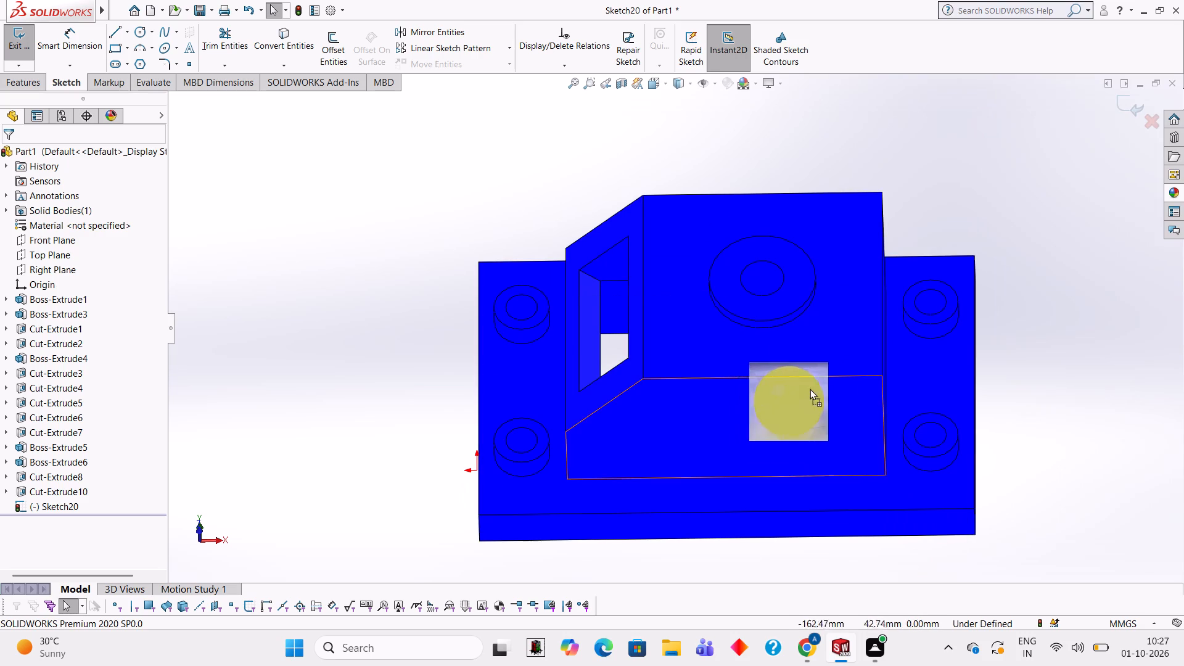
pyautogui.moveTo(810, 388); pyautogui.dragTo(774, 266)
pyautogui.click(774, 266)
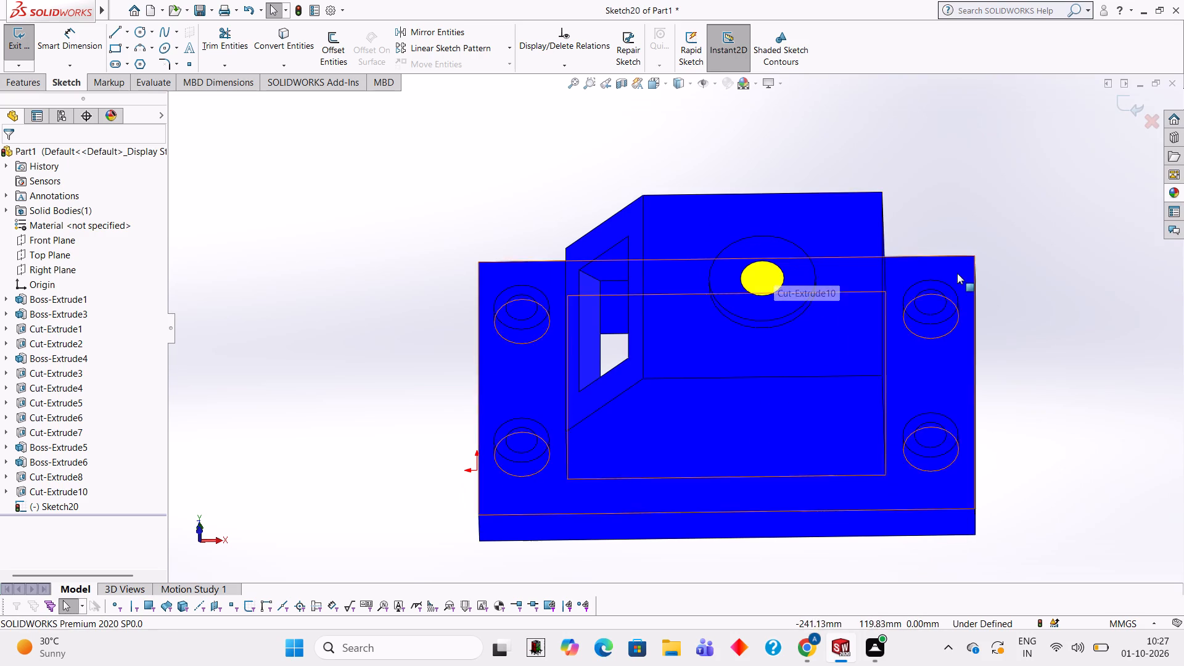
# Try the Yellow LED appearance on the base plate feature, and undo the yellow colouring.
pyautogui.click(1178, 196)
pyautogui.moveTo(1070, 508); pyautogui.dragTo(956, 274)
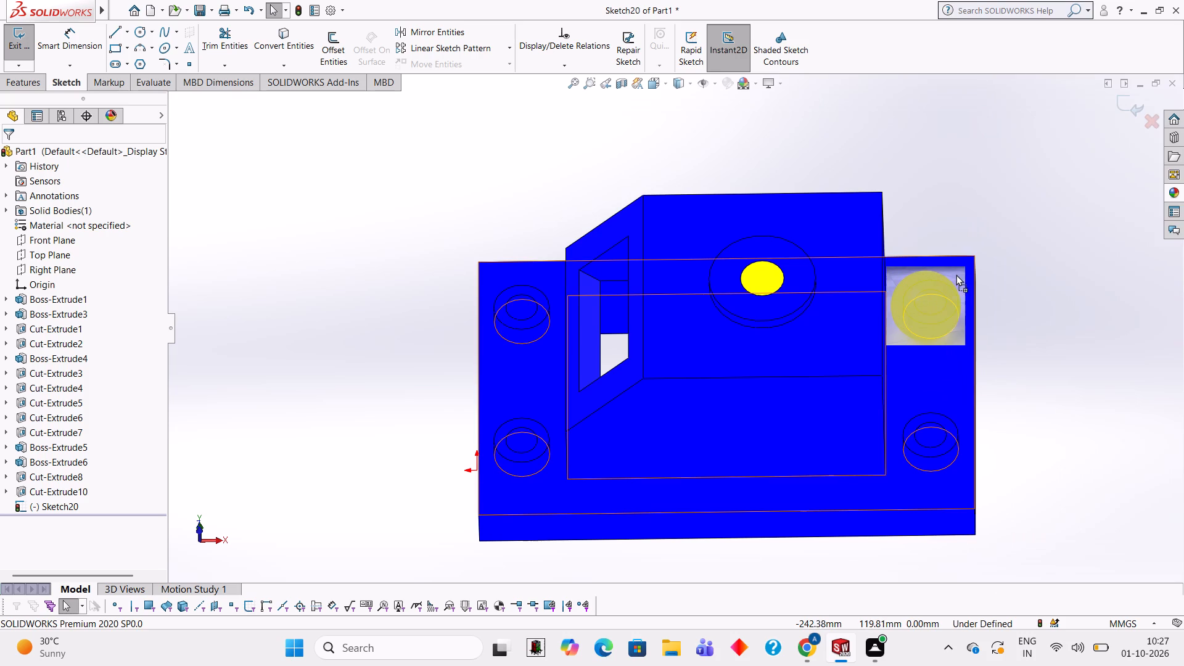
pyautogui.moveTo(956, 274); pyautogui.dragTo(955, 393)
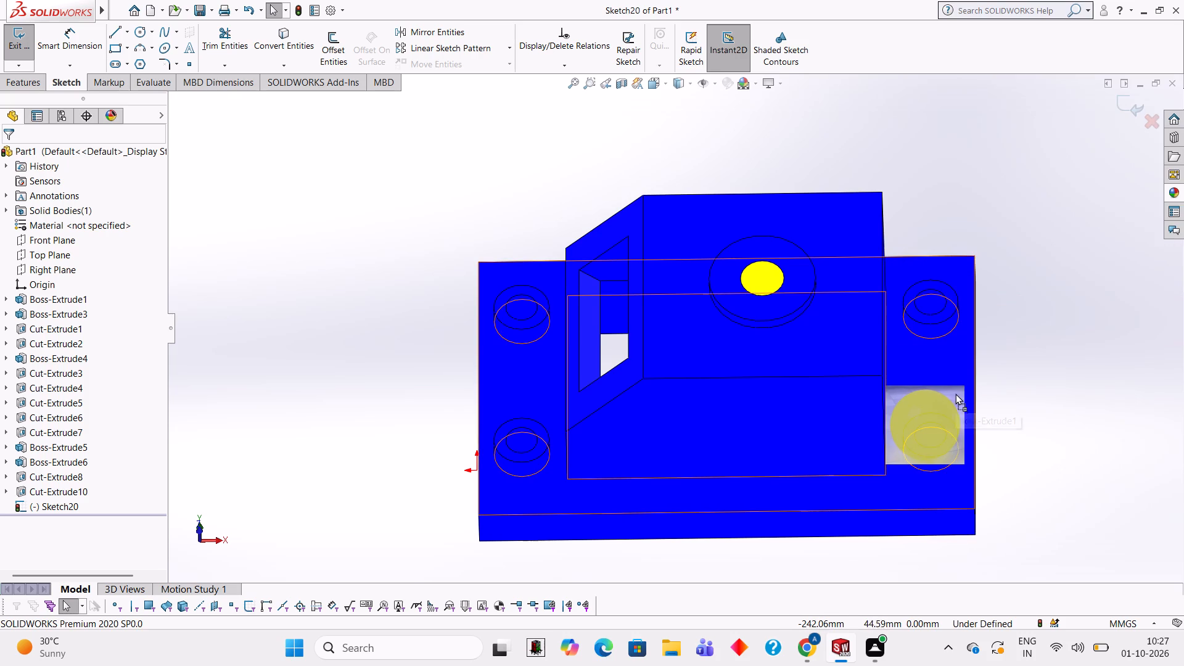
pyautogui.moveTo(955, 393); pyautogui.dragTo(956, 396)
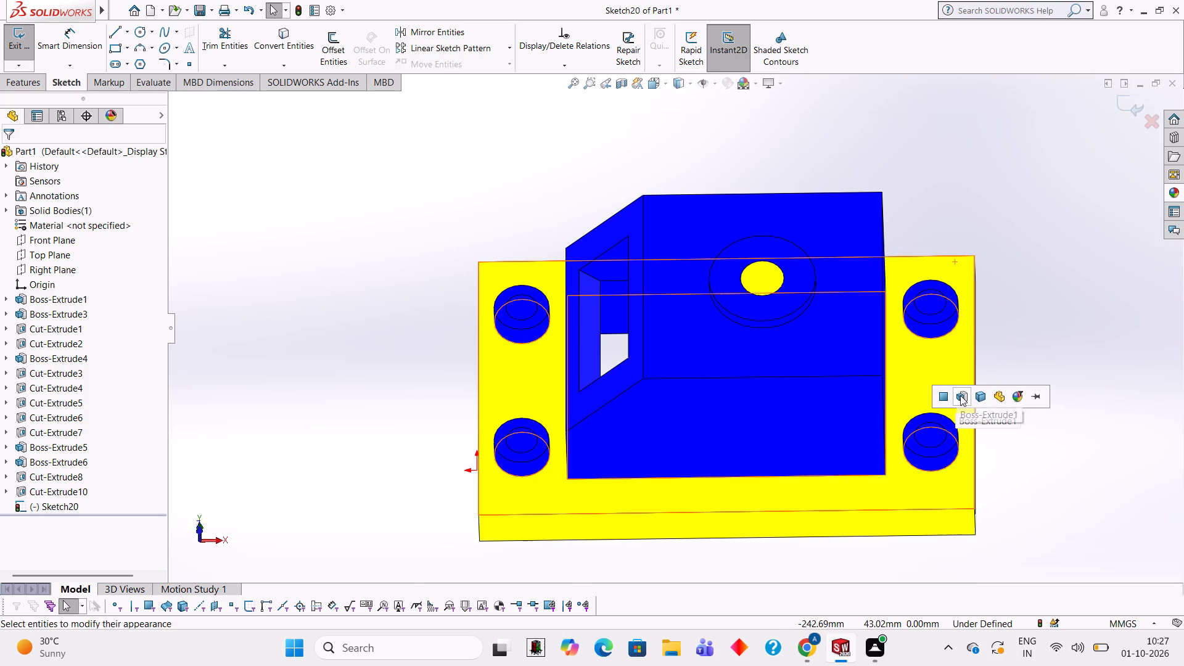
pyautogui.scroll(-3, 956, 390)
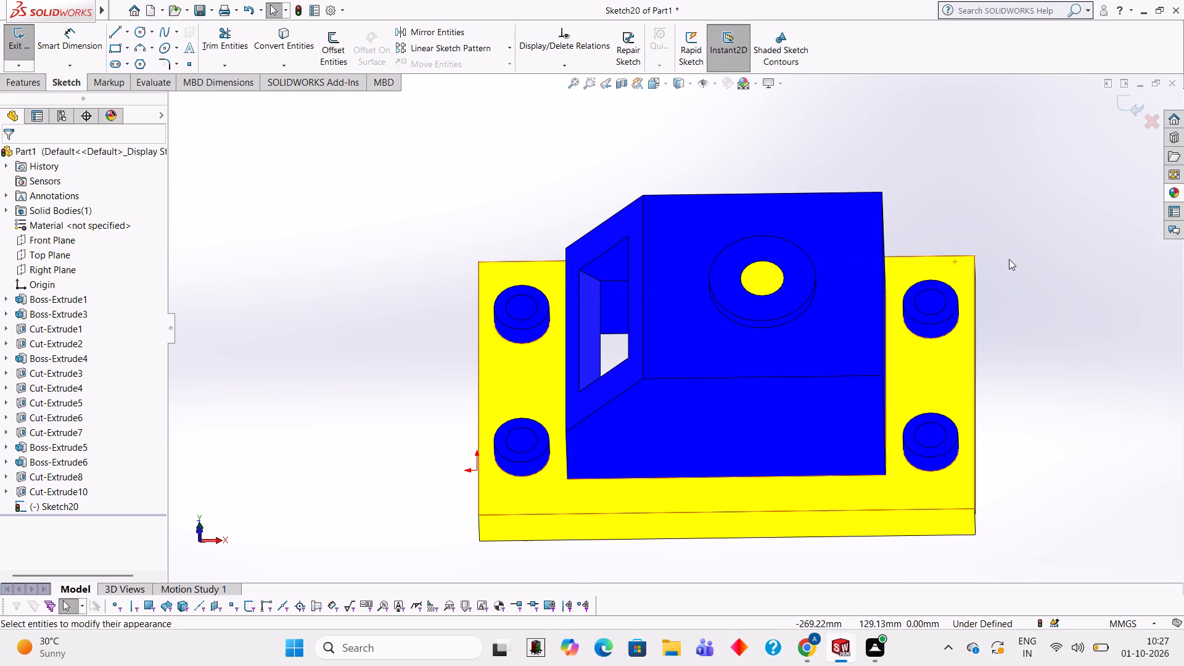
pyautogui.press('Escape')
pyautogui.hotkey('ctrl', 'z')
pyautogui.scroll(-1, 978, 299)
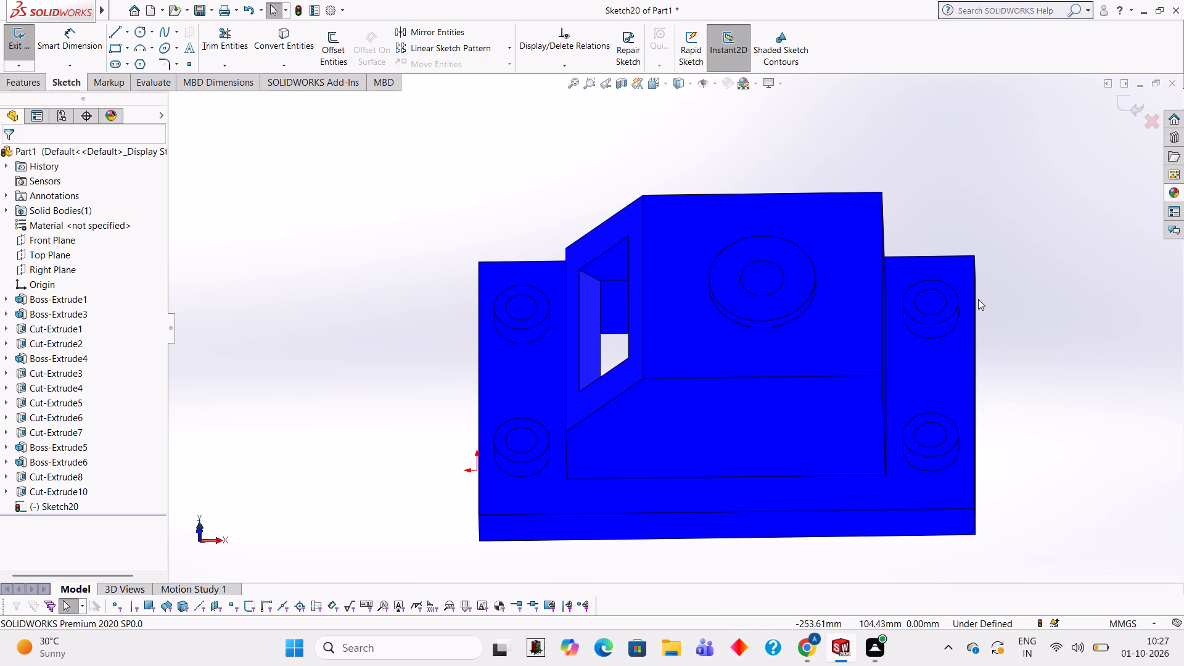
# Apply the Yellow LED appearance to the cut feature of the bore in the block's large round boss.
pyautogui.scroll(-1, 978, 299)
pyautogui.scroll(-1, 807, 308)
pyautogui.scroll(-3, 667, 255)
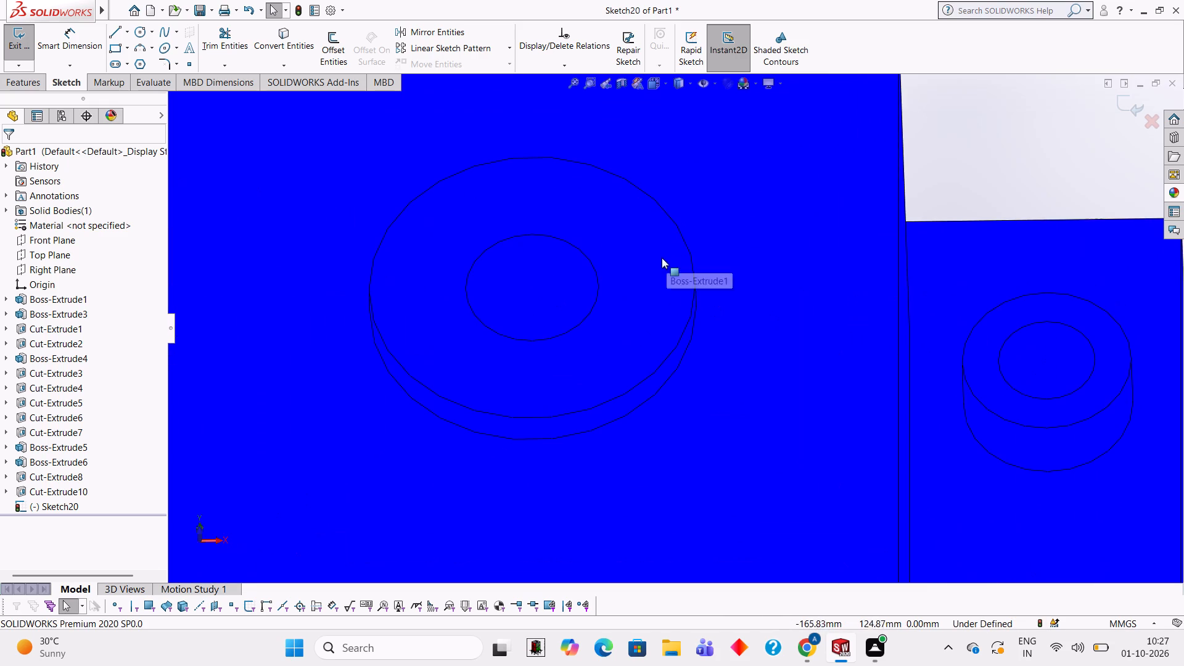
pyautogui.click(1174, 194)
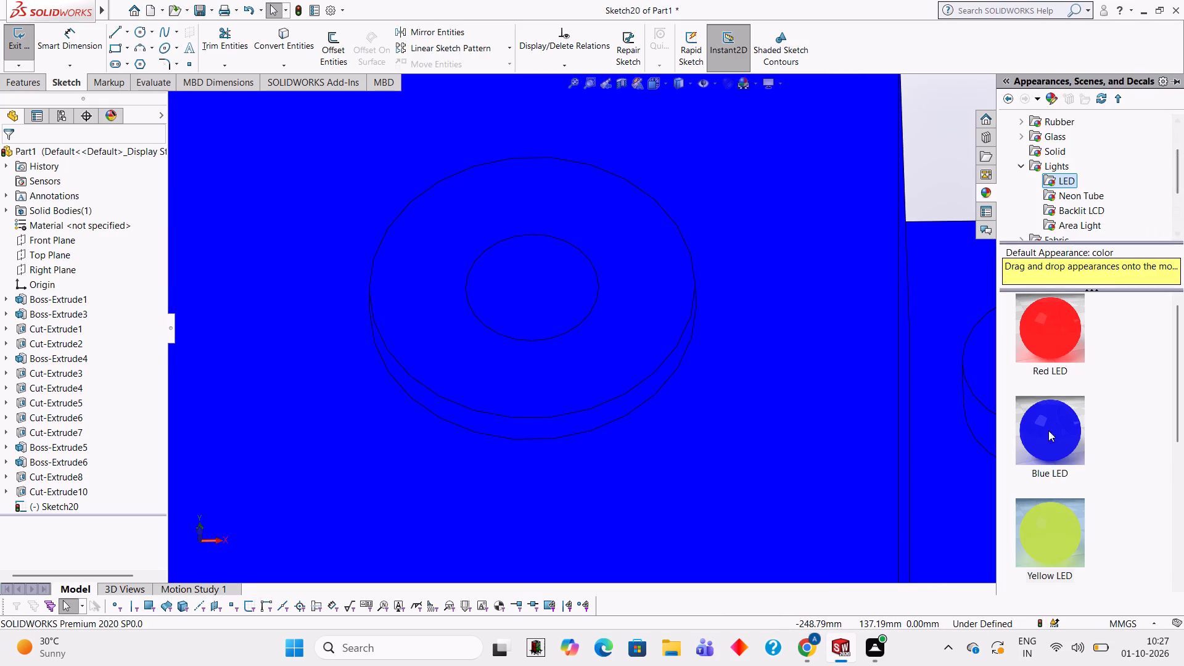
pyautogui.moveTo(1053, 521); pyautogui.dragTo(522, 266)
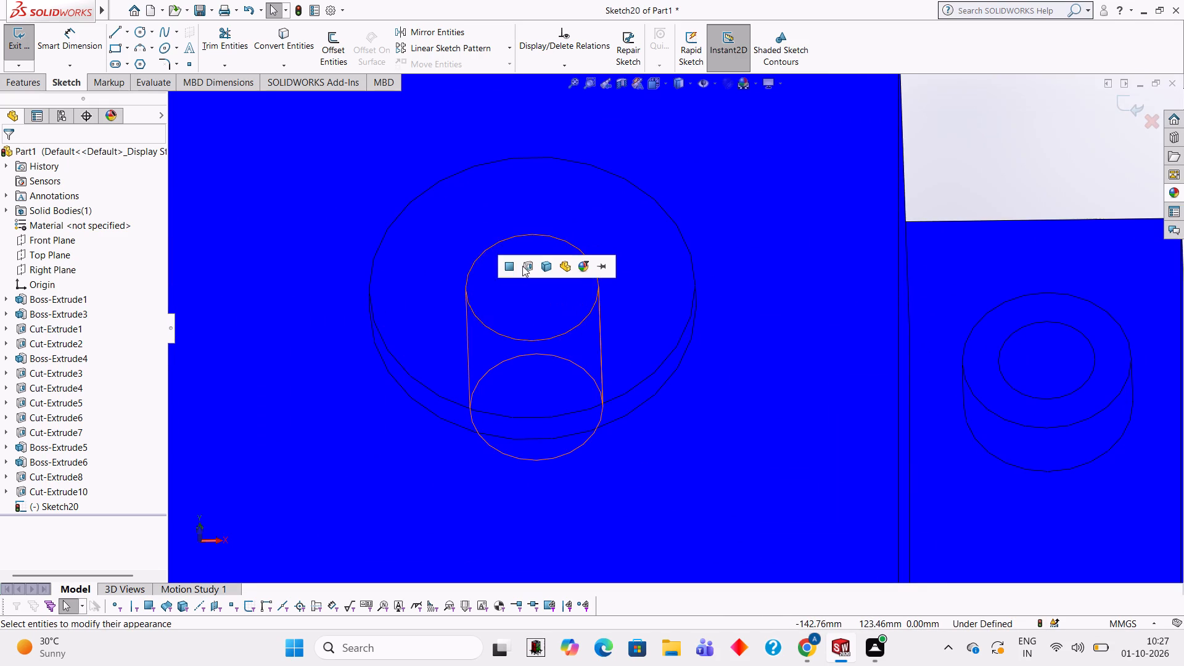
pyautogui.click(531, 266)
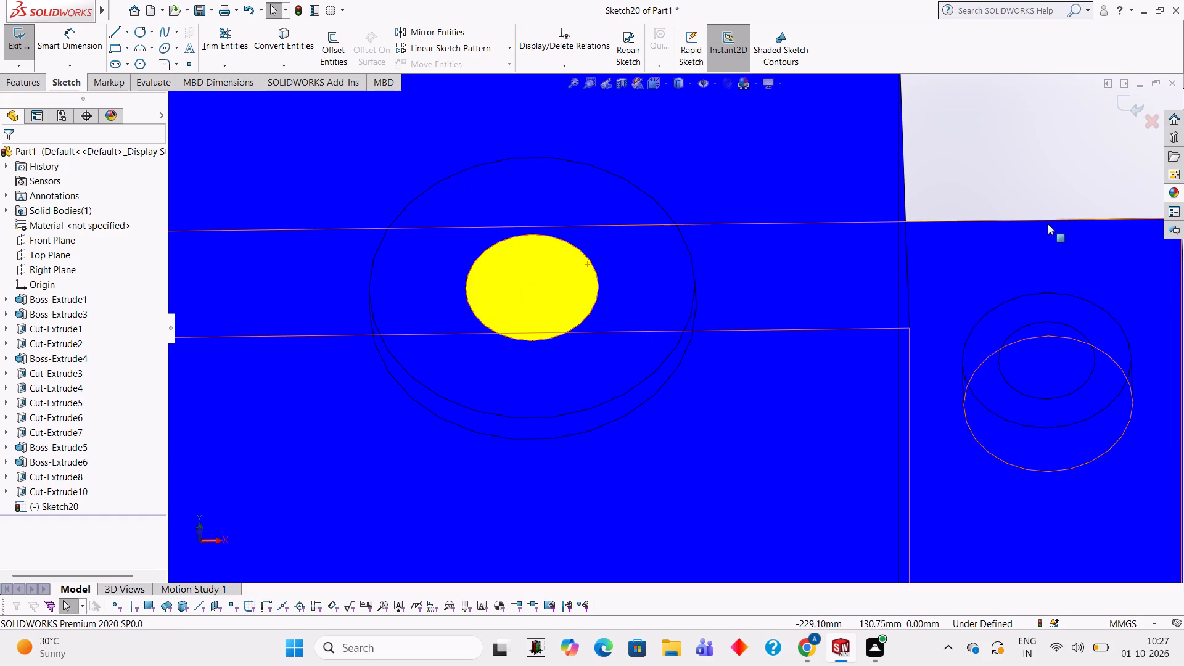
# Apply the Yellow LED appearance to the cut feature that makes the holes in the four plate bosses.
pyautogui.click(1180, 191)
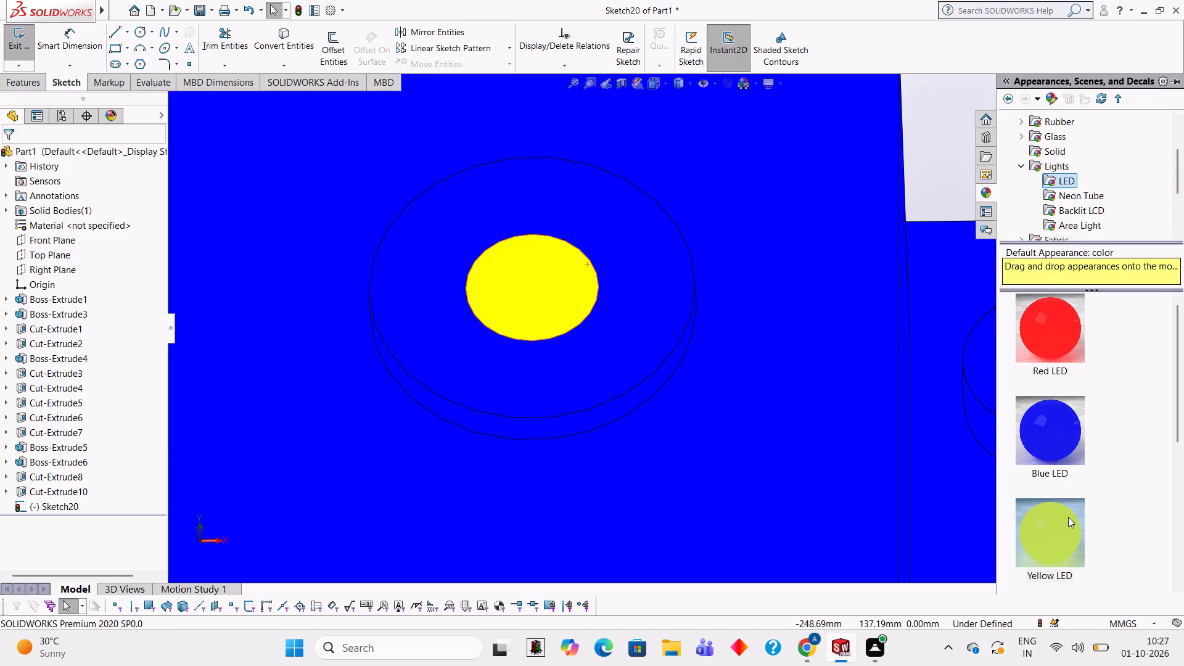
pyautogui.moveTo(1065, 527); pyautogui.dragTo(1049, 331)
pyautogui.click(1049, 331)
# Apply the Red LED appearance to the raised block's extrude feature, Boss-Extrude3.
pyautogui.scroll(4, 1048, 332)
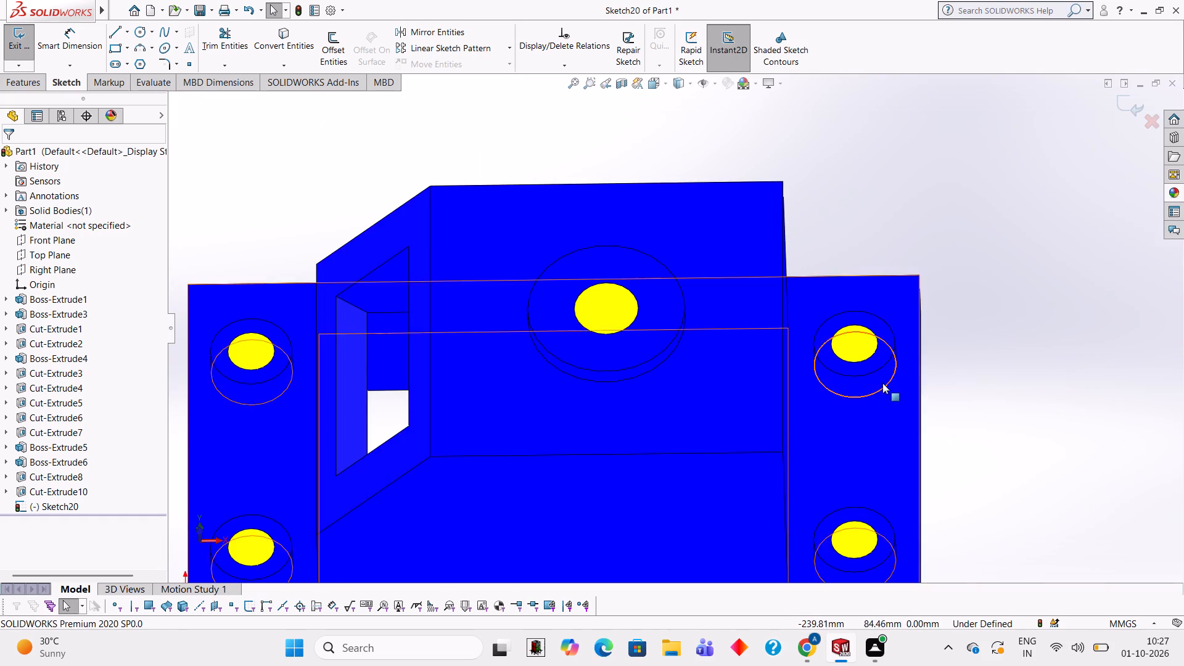
pyautogui.scroll(2, 878, 383)
pyautogui.scroll(-1, 619, 310)
pyautogui.scroll(2, 786, 356)
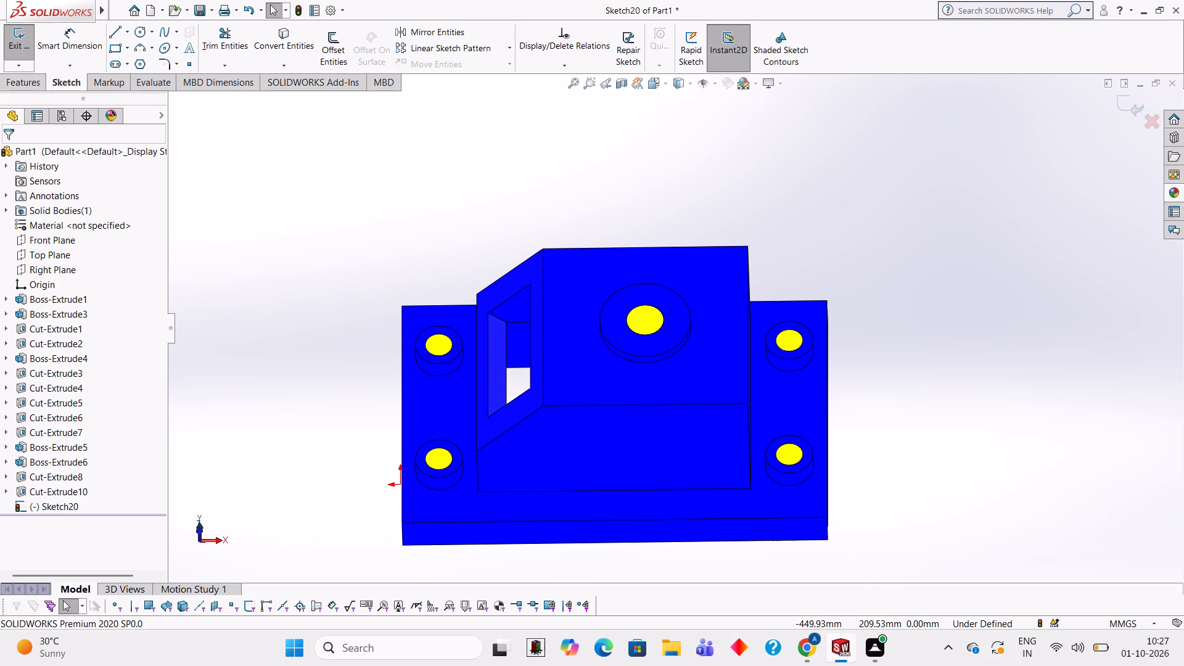
pyautogui.click(1182, 194)
pyautogui.moveTo(1070, 325); pyautogui.dragTo(528, 378)
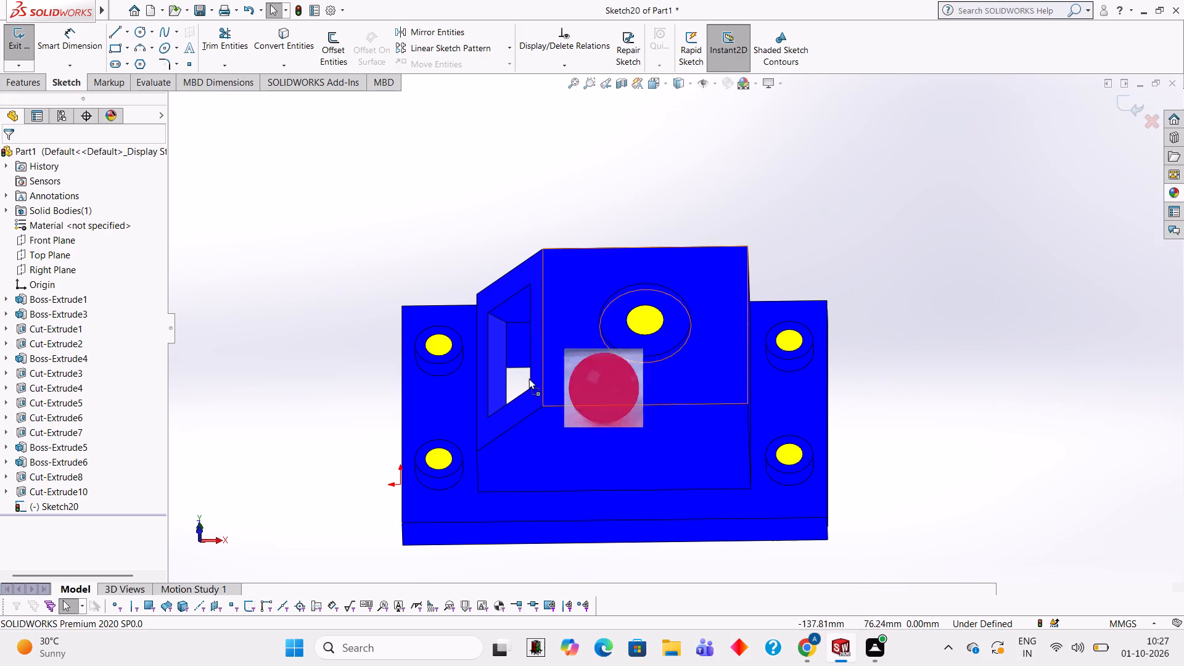
pyautogui.moveTo(528, 378); pyautogui.dragTo(609, 428)
pyautogui.click(614, 425)
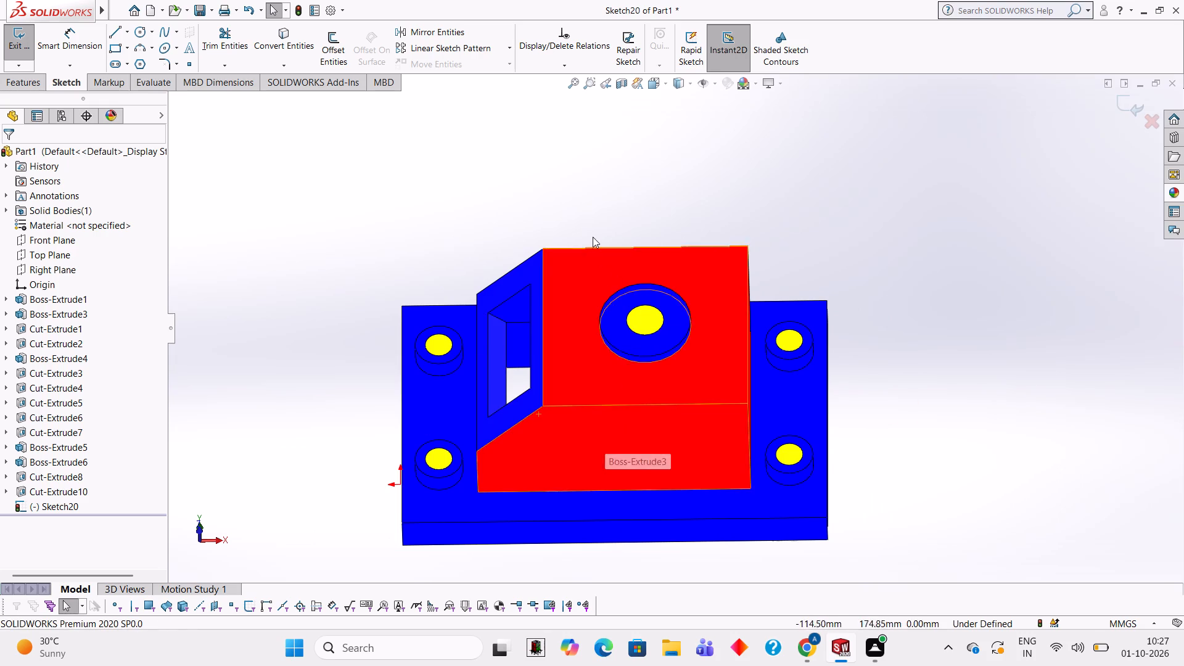
# Apply the Green LED appearance to the corner cut around the window, feature Cut-Extrude1.
pyautogui.moveTo(608, 279); pyautogui.dragTo(624, 349, button='middle')
pyautogui.middleClick(624, 349)
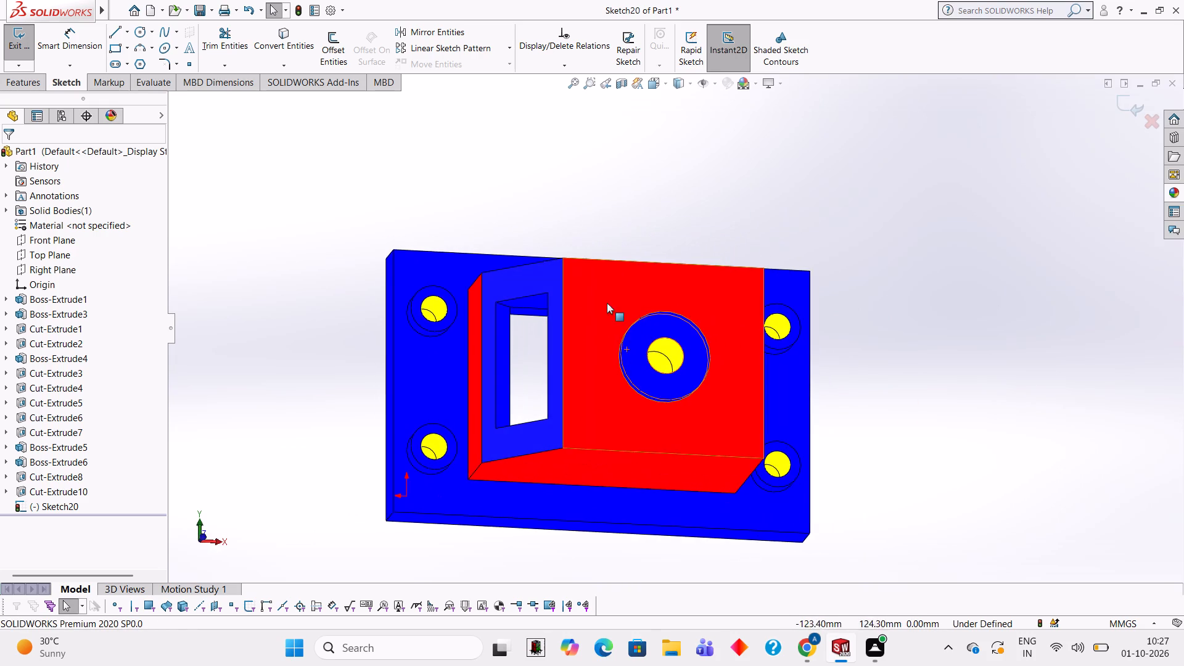
pyautogui.scroll(-2, 513, 286)
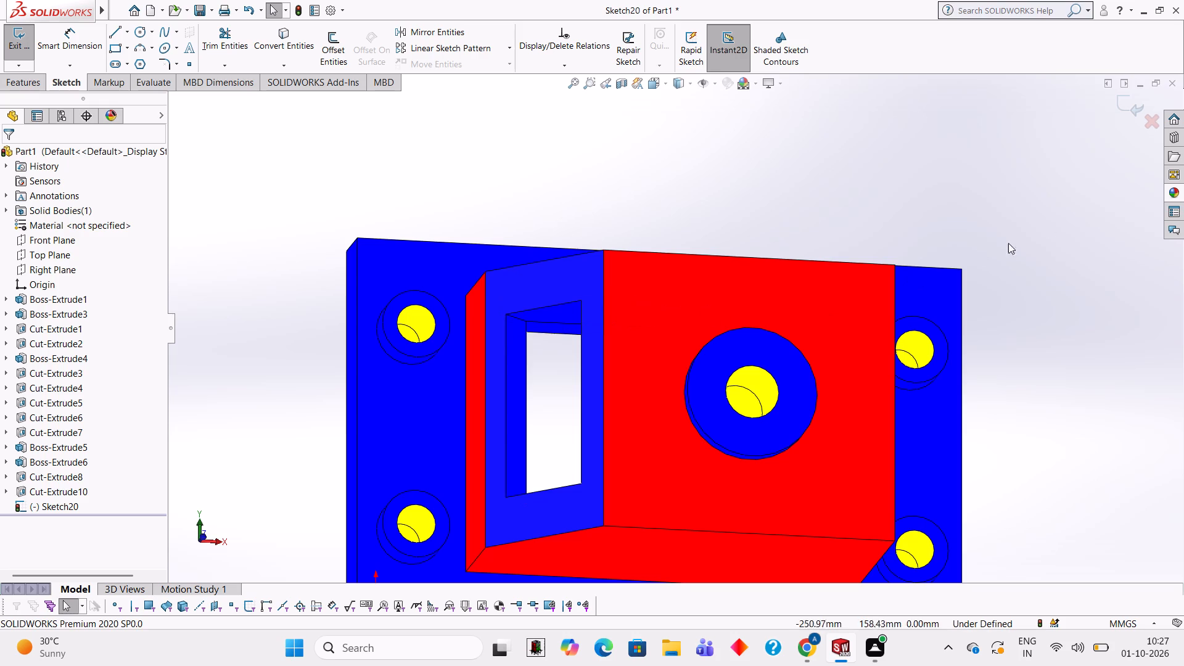
pyautogui.click(1180, 189)
pyautogui.scroll(-2, 1090, 432)
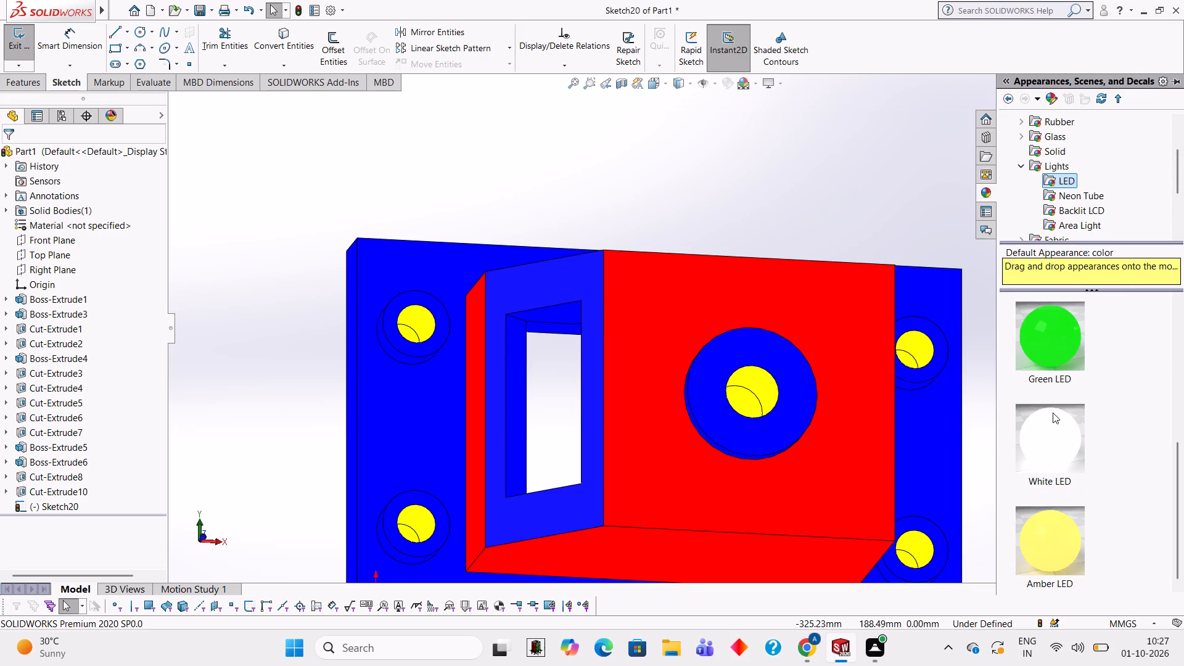
pyautogui.moveTo(1045, 346); pyautogui.dragTo(531, 285)
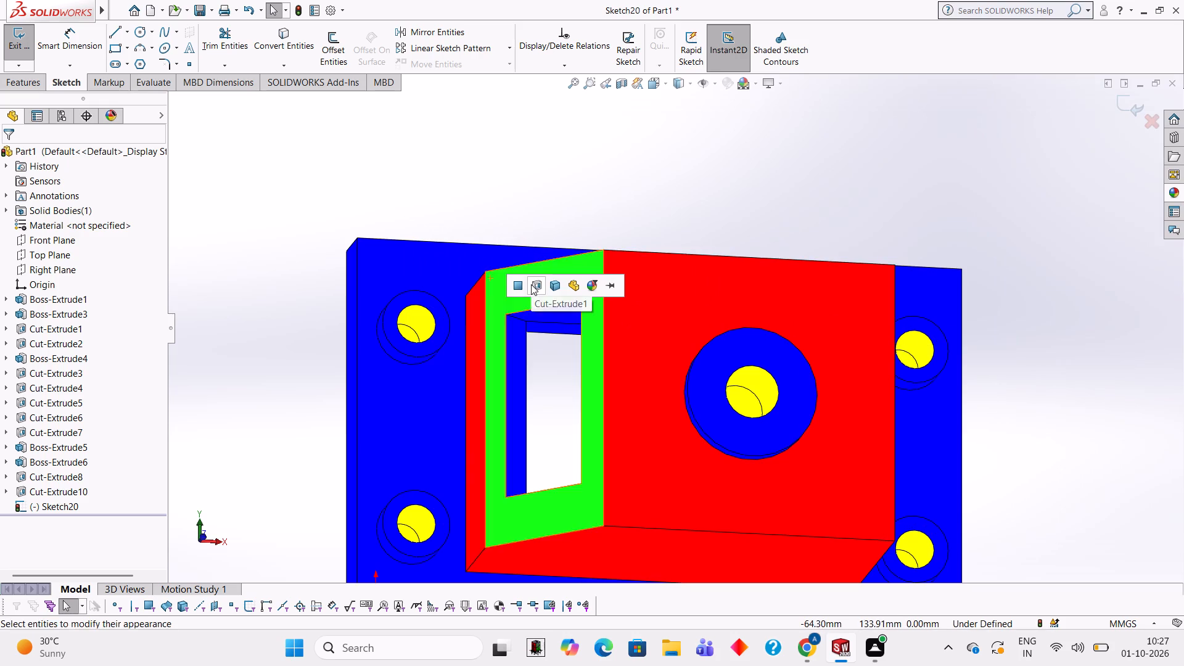
pyautogui.click(531, 284)
# Apply the Green LED appearance to the extrude feature of the four plate bosses, Boss-Extrude4.
pyautogui.scroll(3, 532, 286)
pyautogui.moveTo(679, 359); pyautogui.dragTo(654, 256, button='middle')
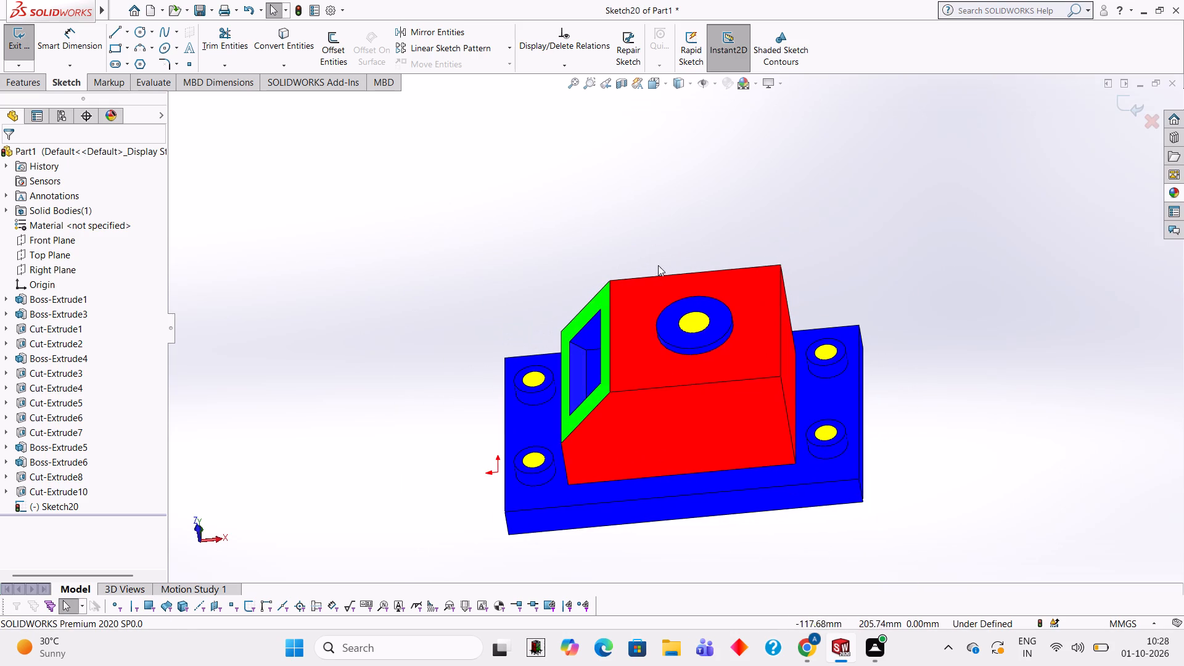
pyautogui.scroll(-1, 833, 328)
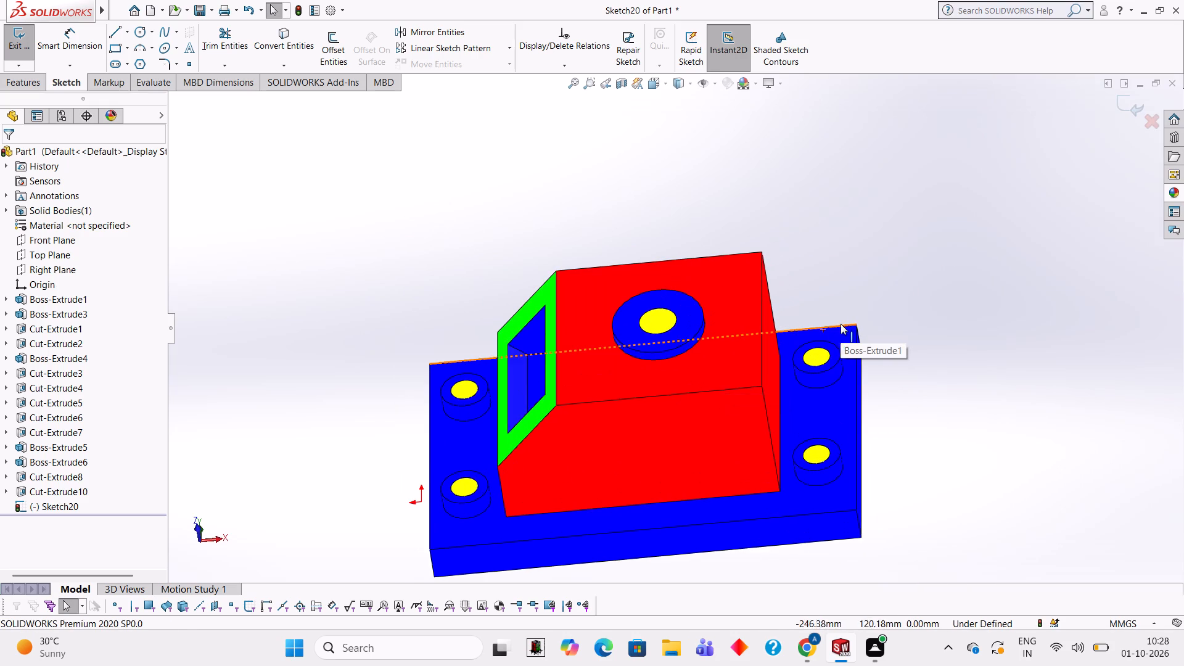
pyautogui.scroll(-3, 825, 341)
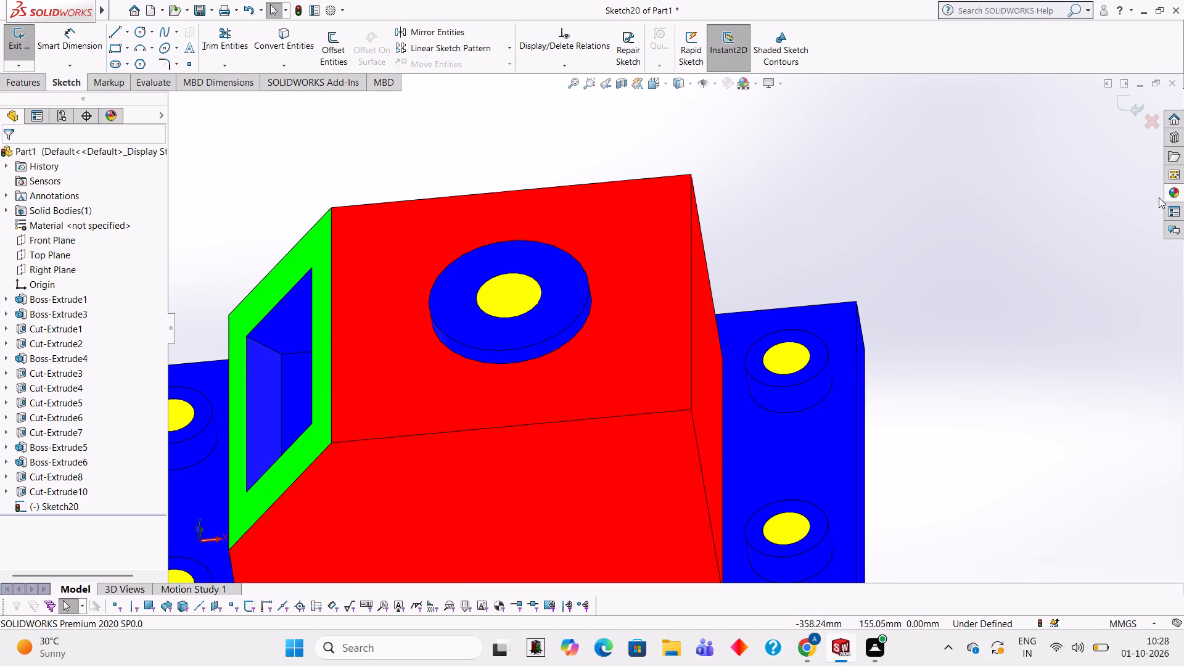
pyautogui.click(1183, 196)
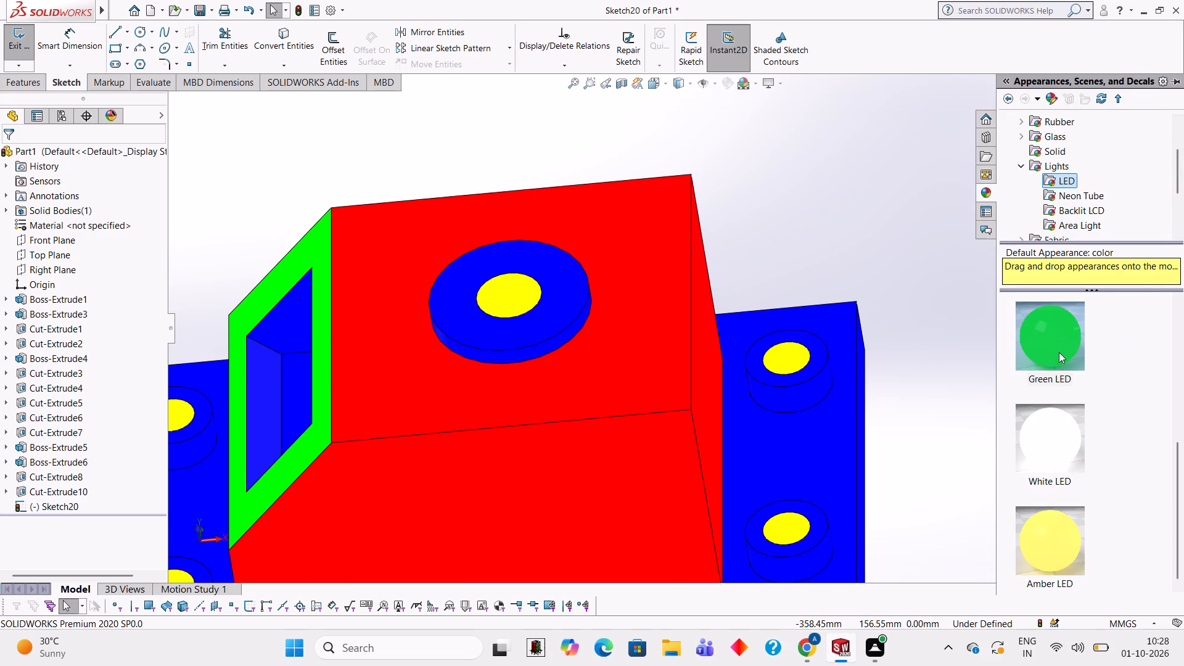
pyautogui.moveTo(1055, 347); pyautogui.dragTo(806, 396)
pyautogui.click(806, 396)
# Examine the coloured cover from the front, sides and hollow back to check the appearances on every feature.
pyautogui.scroll(6, 808, 396)
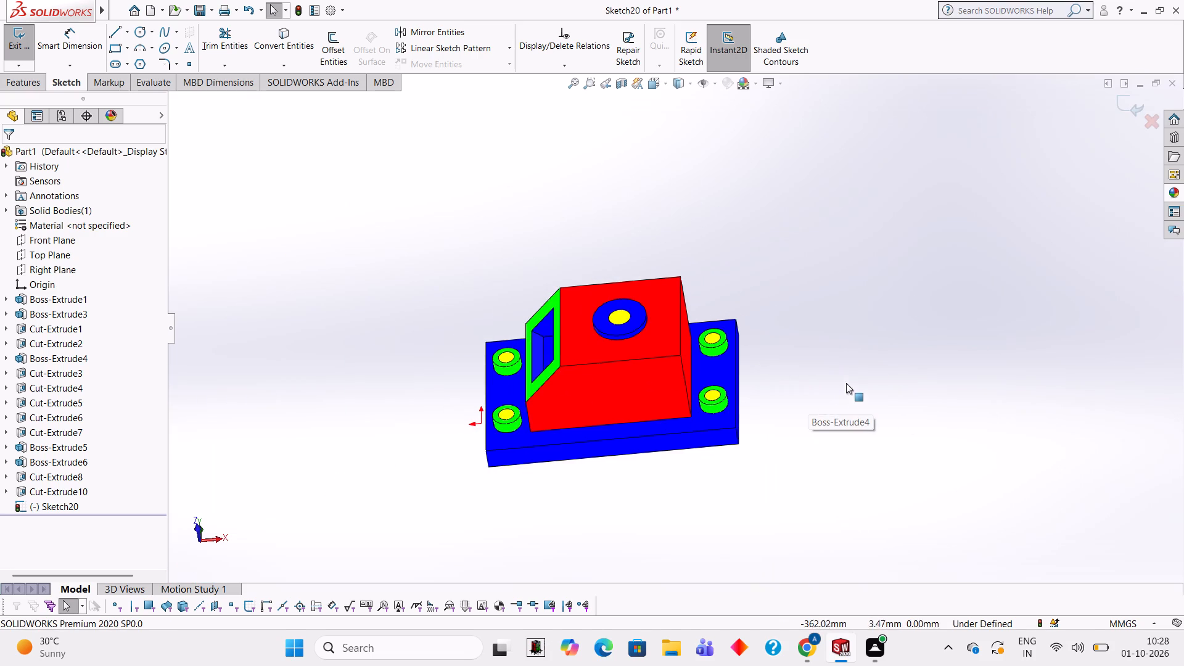
pyautogui.moveTo(949, 323); pyautogui.dragTo(970, 376, button='middle')
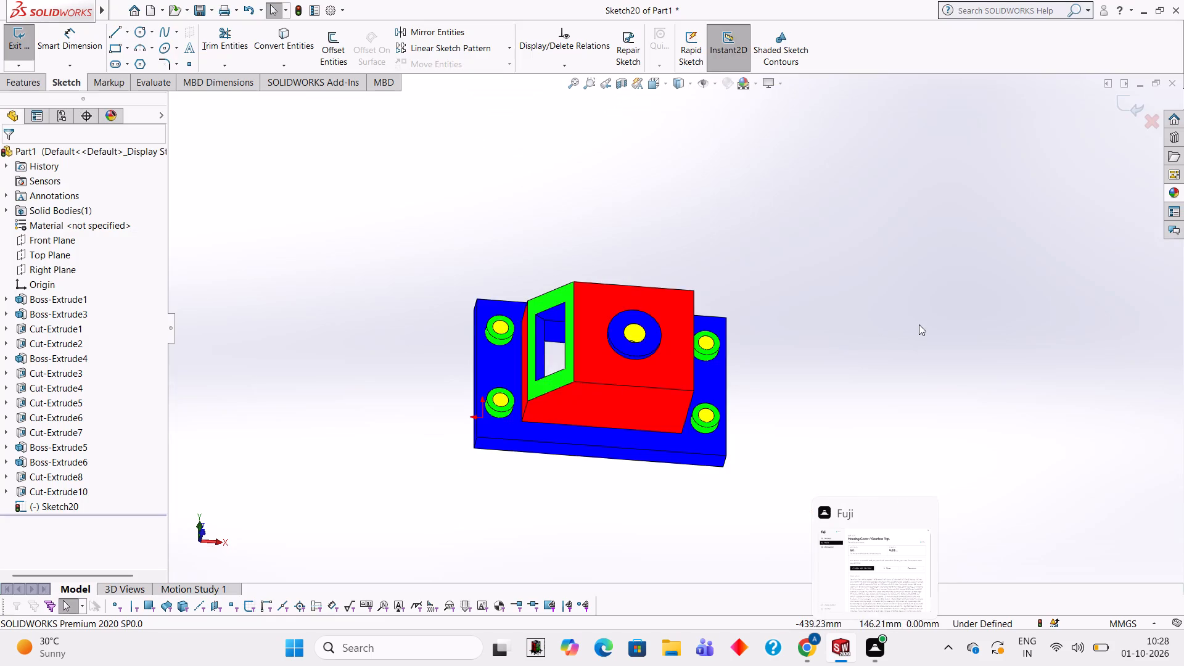
pyautogui.scroll(2, 846, 332)
pyautogui.scroll(-3, 842, 352)
pyautogui.scroll(-2, 218, 467)
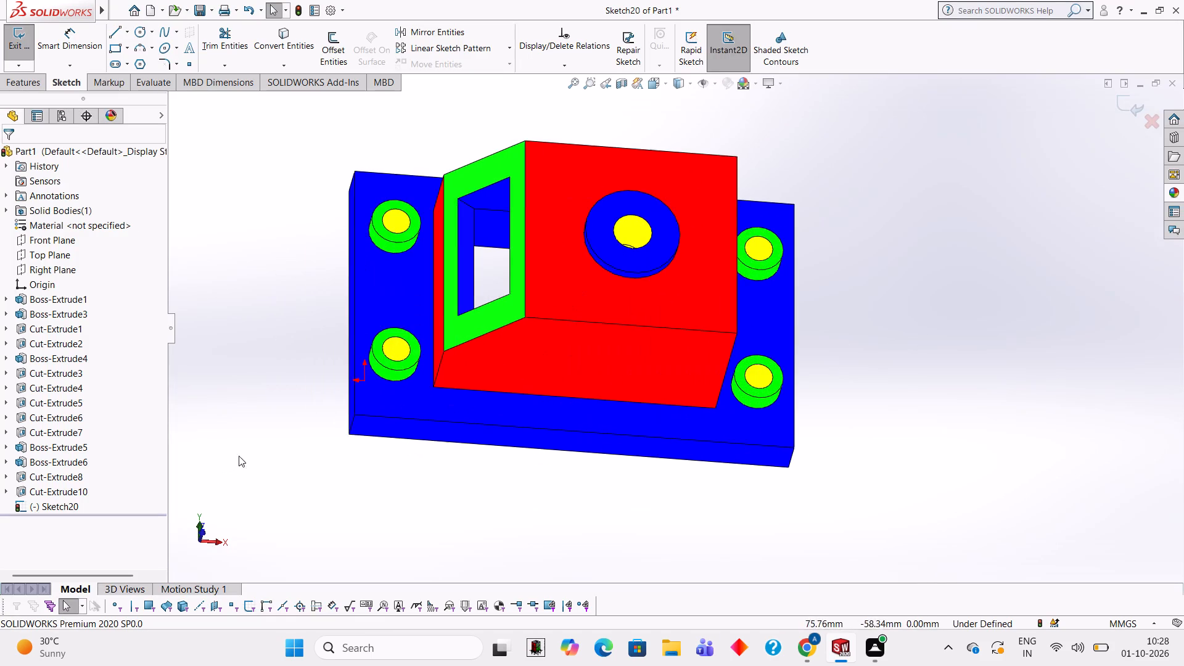
pyautogui.scroll(1, 452, 324)
pyautogui.moveTo(907, 358); pyautogui.dragTo(884, 218, button='middle')
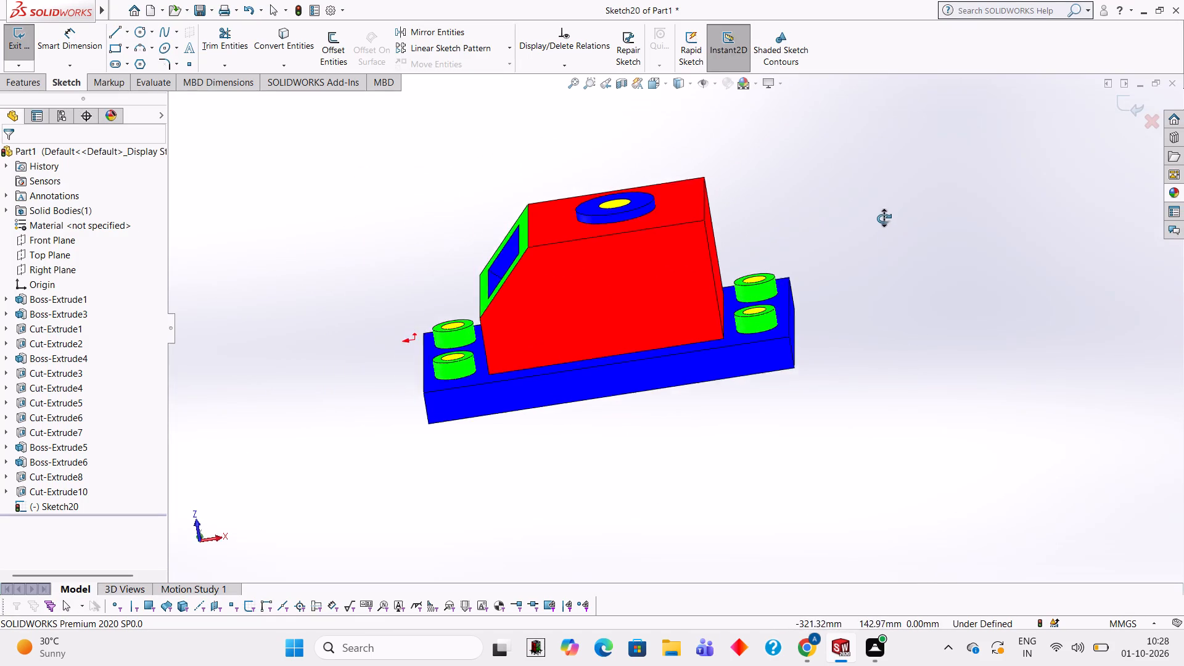
pyautogui.moveTo(884, 218); pyautogui.dragTo(995, 420, button='middle')
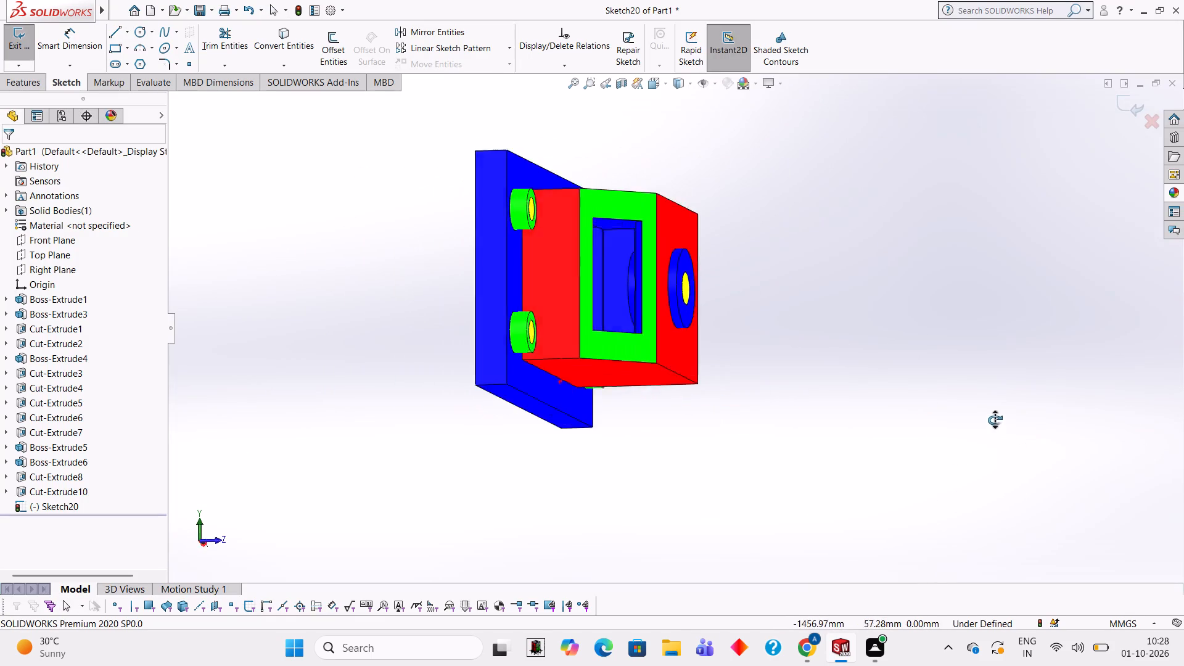
pyautogui.moveTo(995, 420); pyautogui.dragTo(886, 219, button='middle')
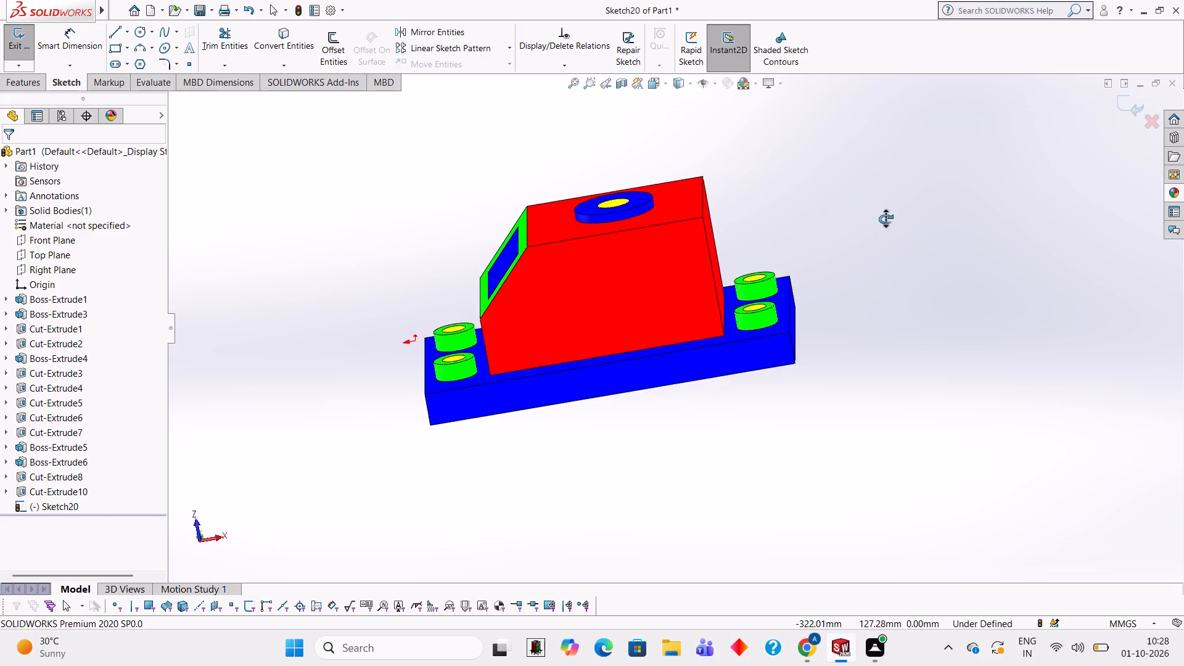
pyautogui.moveTo(886, 219); pyautogui.dragTo(895, 173, button='middle')
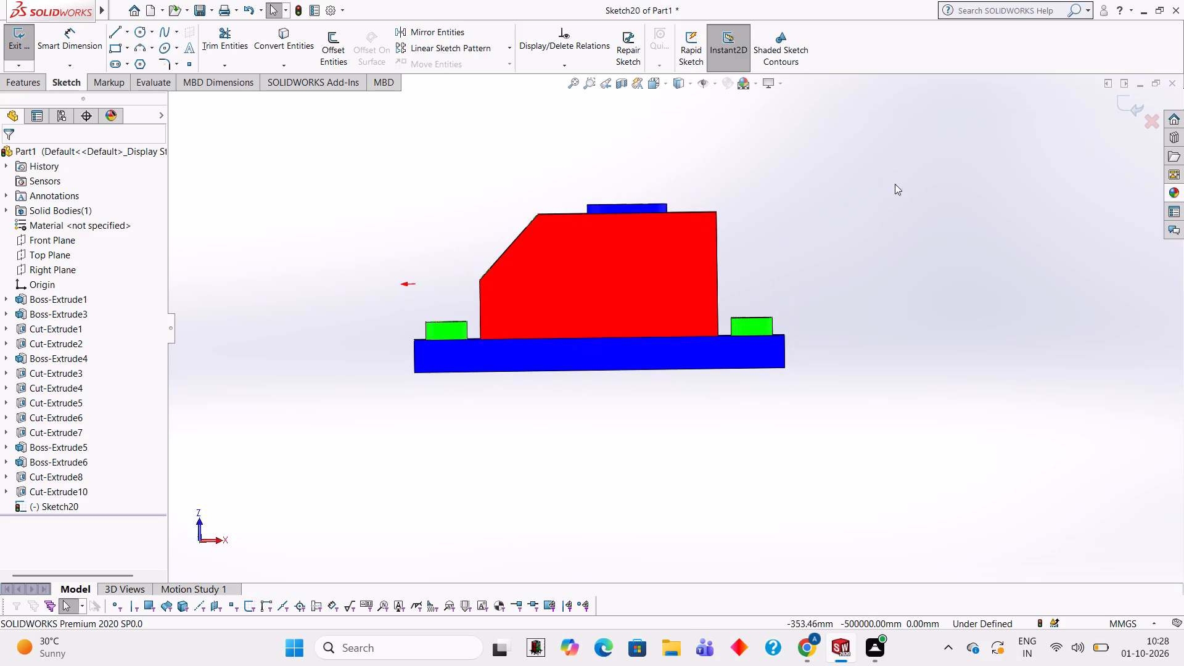
pyautogui.moveTo(835, 204); pyautogui.dragTo(1062, 380, button='middle')
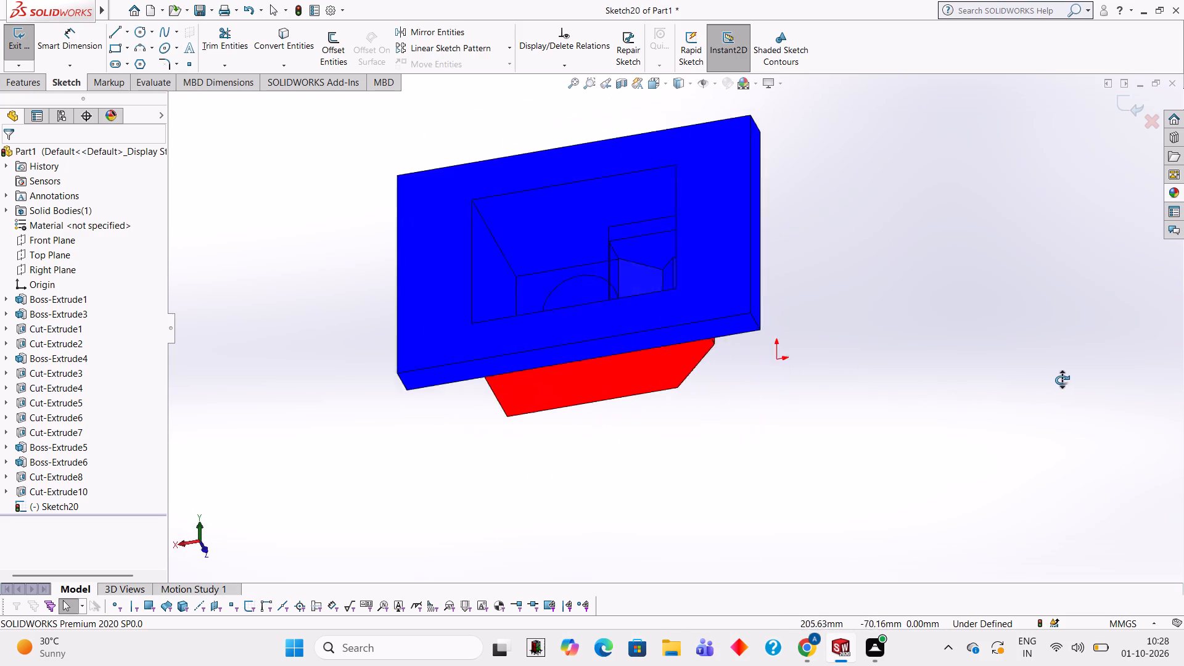
pyautogui.moveTo(1062, 380); pyautogui.dragTo(894, 412, button='middle')
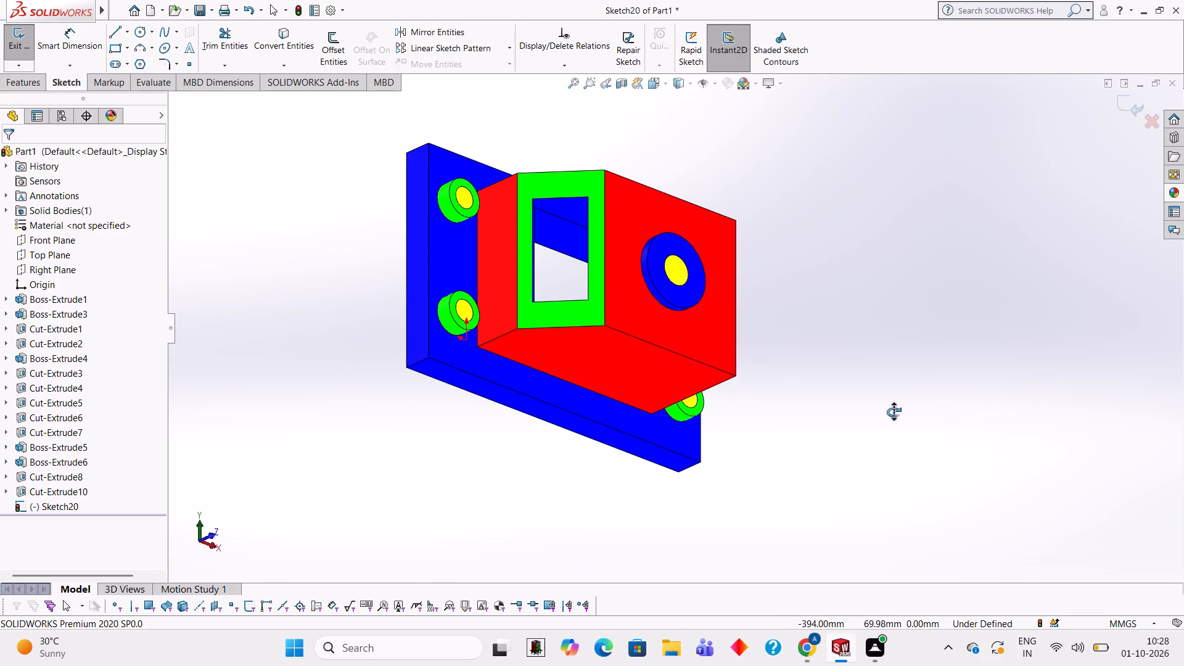
pyautogui.moveTo(894, 412); pyautogui.dragTo(834, 242, button='middle')
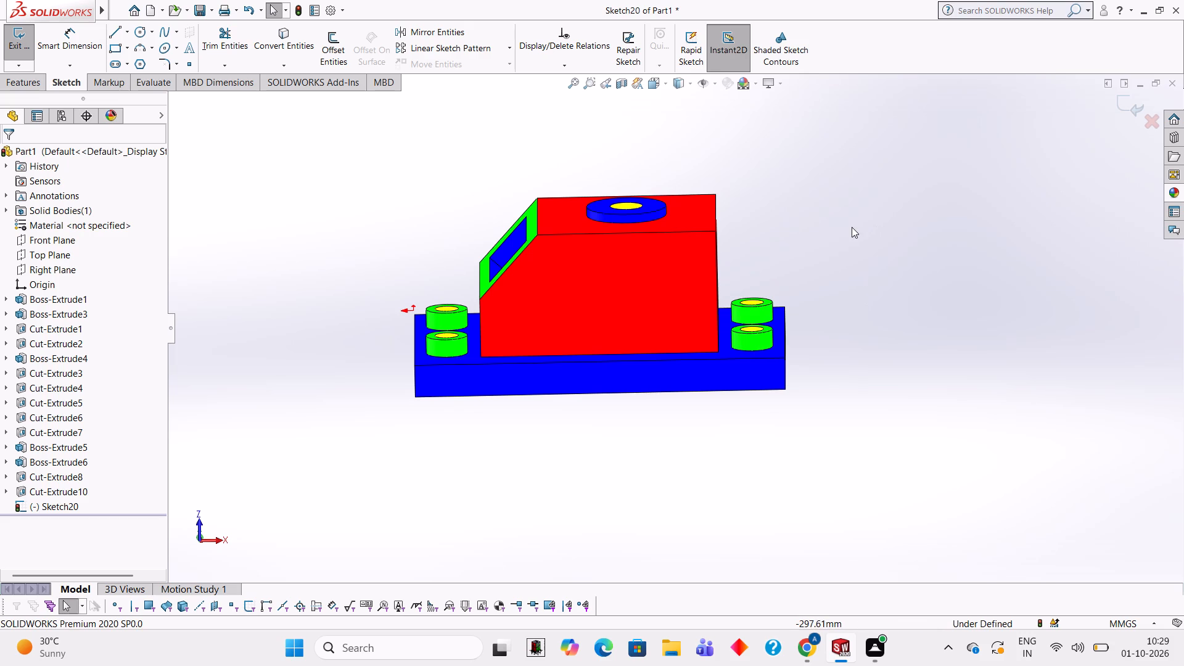
pyautogui.moveTo(852, 229); pyautogui.dragTo(899, 482, button='middle')
pyautogui.moveTo(847, 289); pyautogui.dragTo(855, 456, button='middle')
pyautogui.scroll(1, 855, 456)
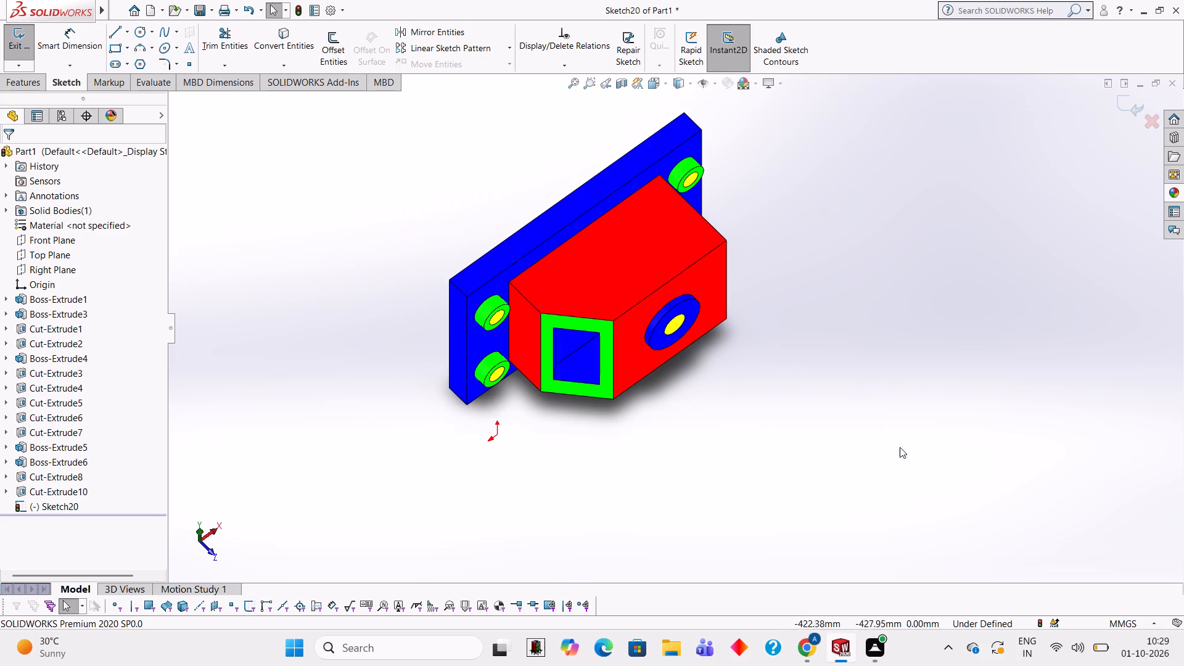
pyautogui.moveTo(858, 370); pyautogui.dragTo(923, 308, button='middle')
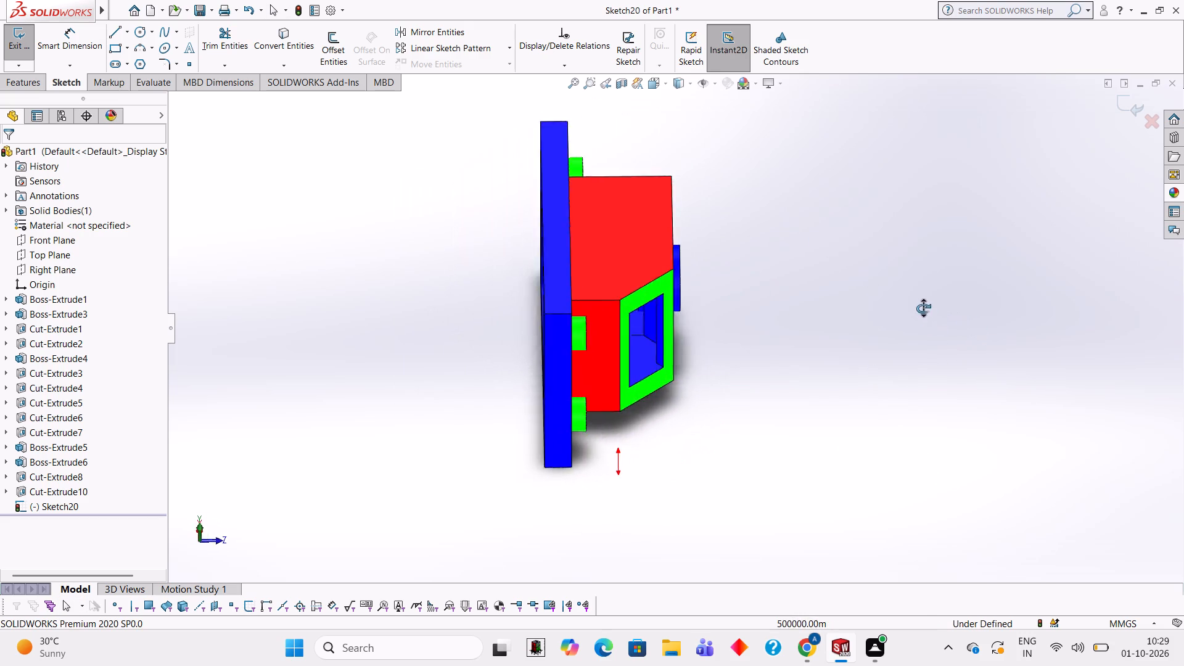
pyautogui.moveTo(923, 308); pyautogui.dragTo(934, 245, button='middle')
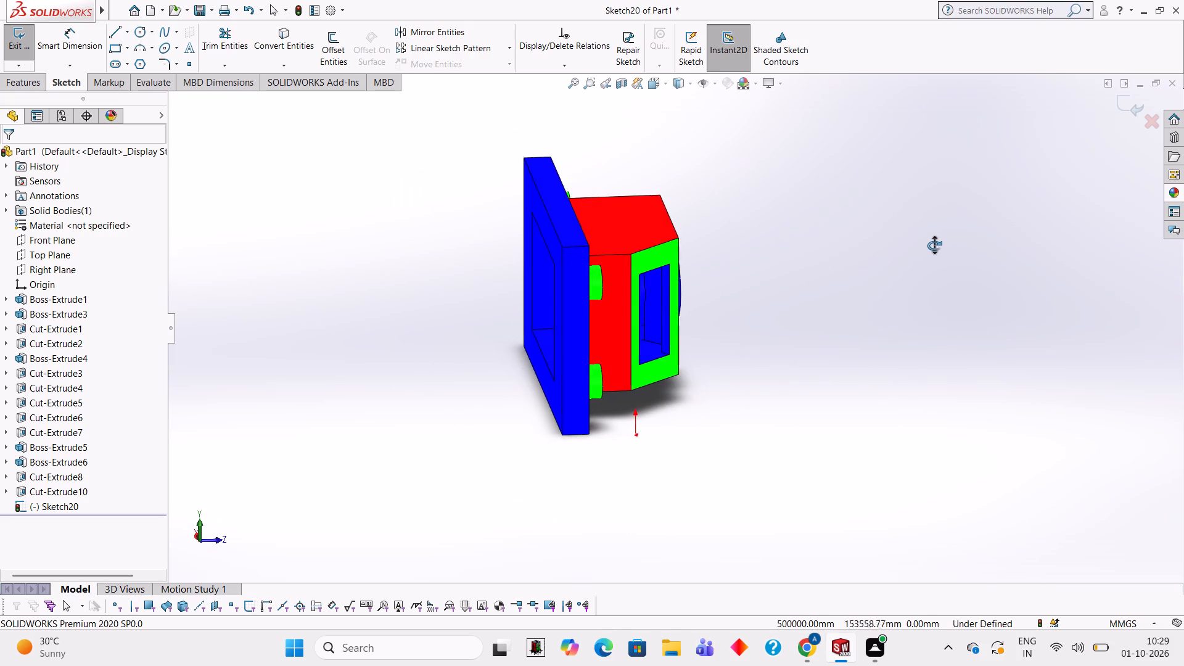
pyautogui.moveTo(934, 245); pyautogui.dragTo(849, 276, button='middle')
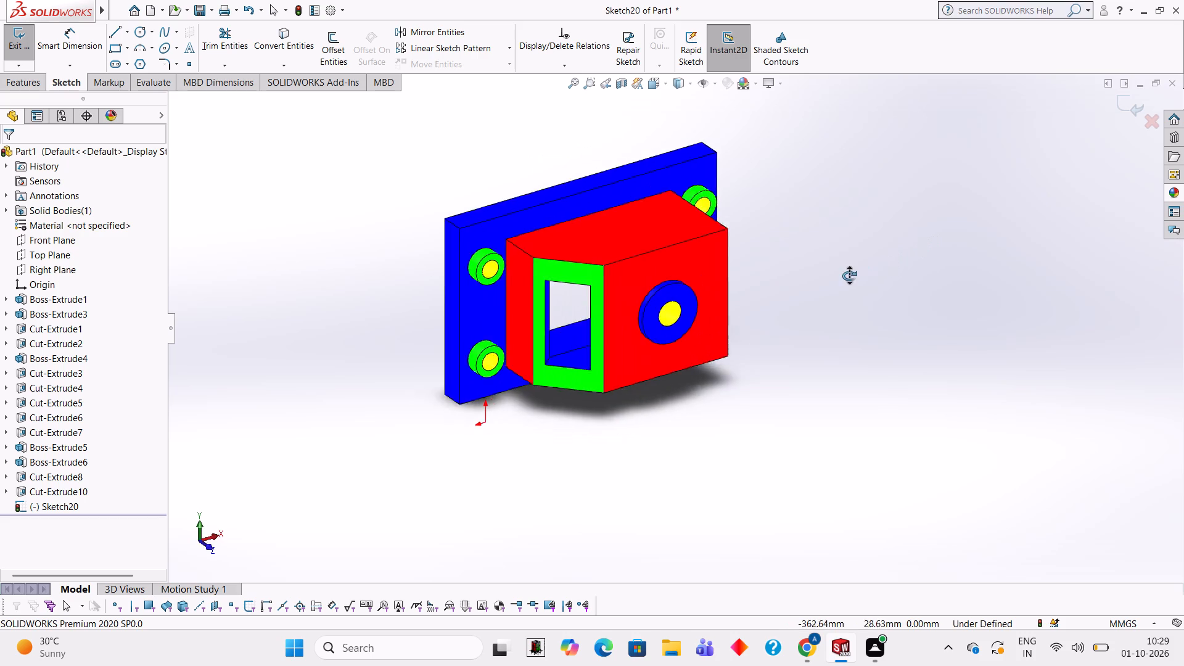
pyautogui.moveTo(849, 276); pyautogui.dragTo(770, 164, button='middle')
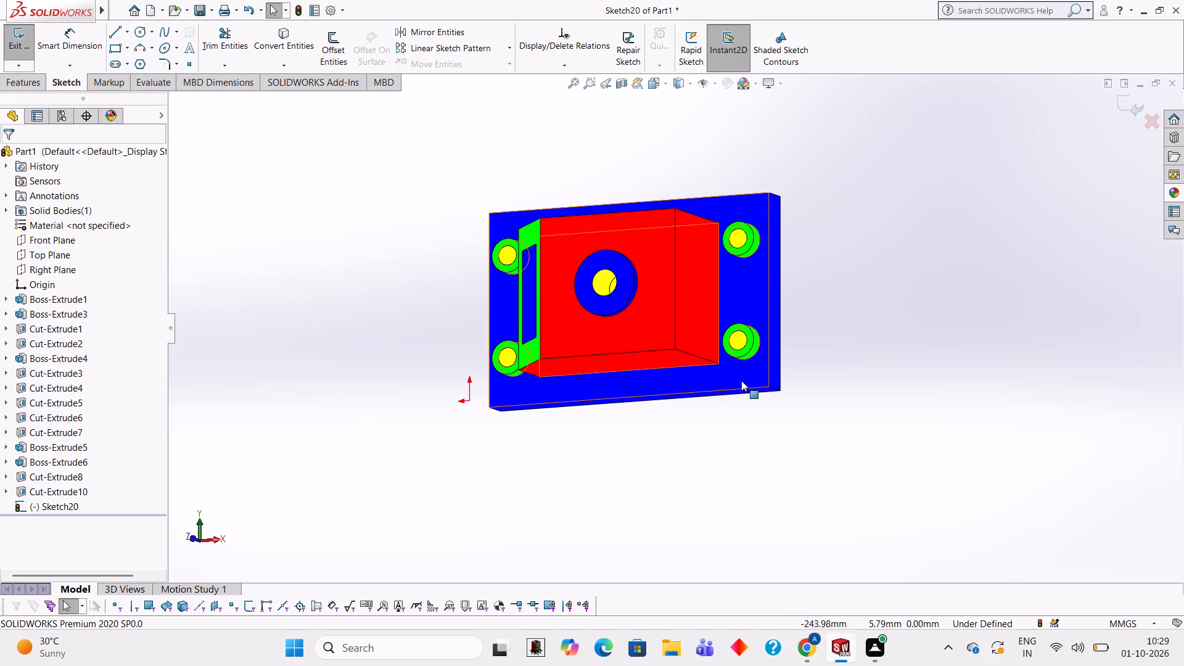
pyautogui.moveTo(765, 485); pyautogui.dragTo(1075, 505, button='middle')
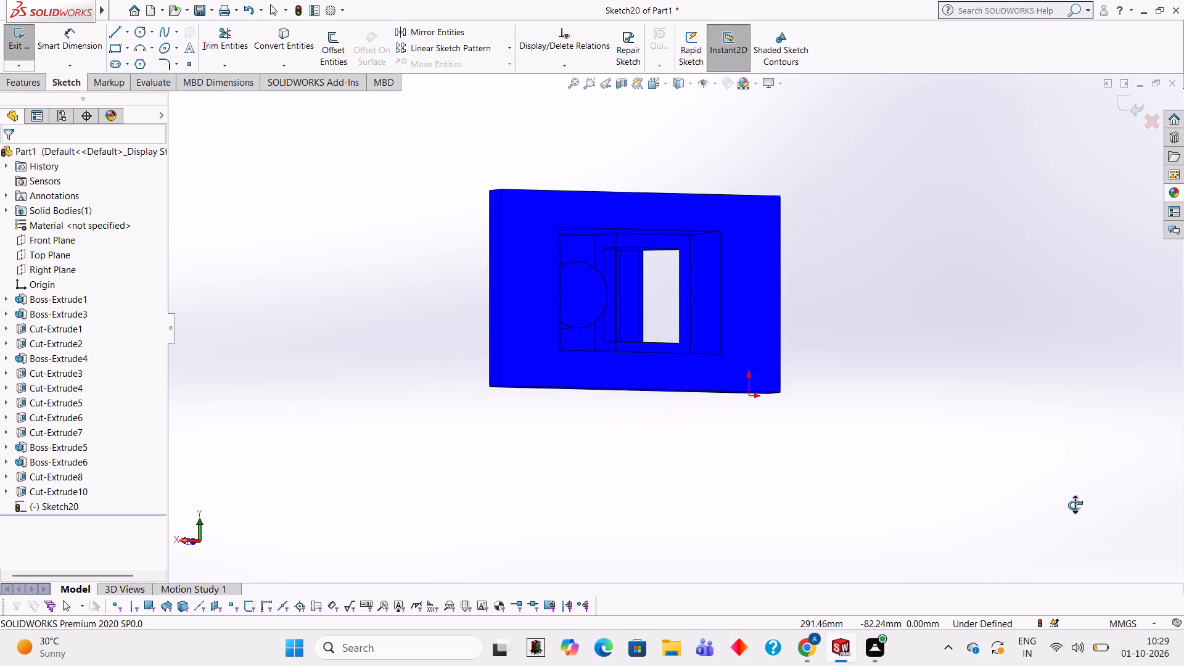
pyautogui.moveTo(1075, 505); pyautogui.dragTo(786, 313, button='middle')
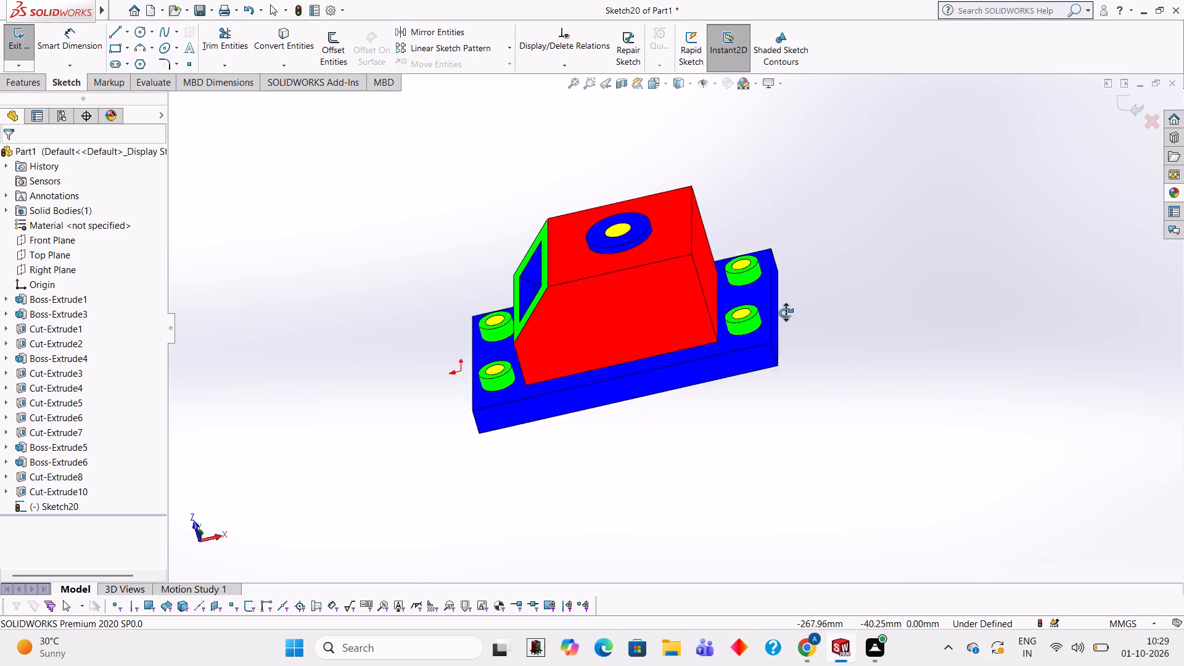
pyautogui.moveTo(786, 313); pyautogui.dragTo(792, 276, button='middle')
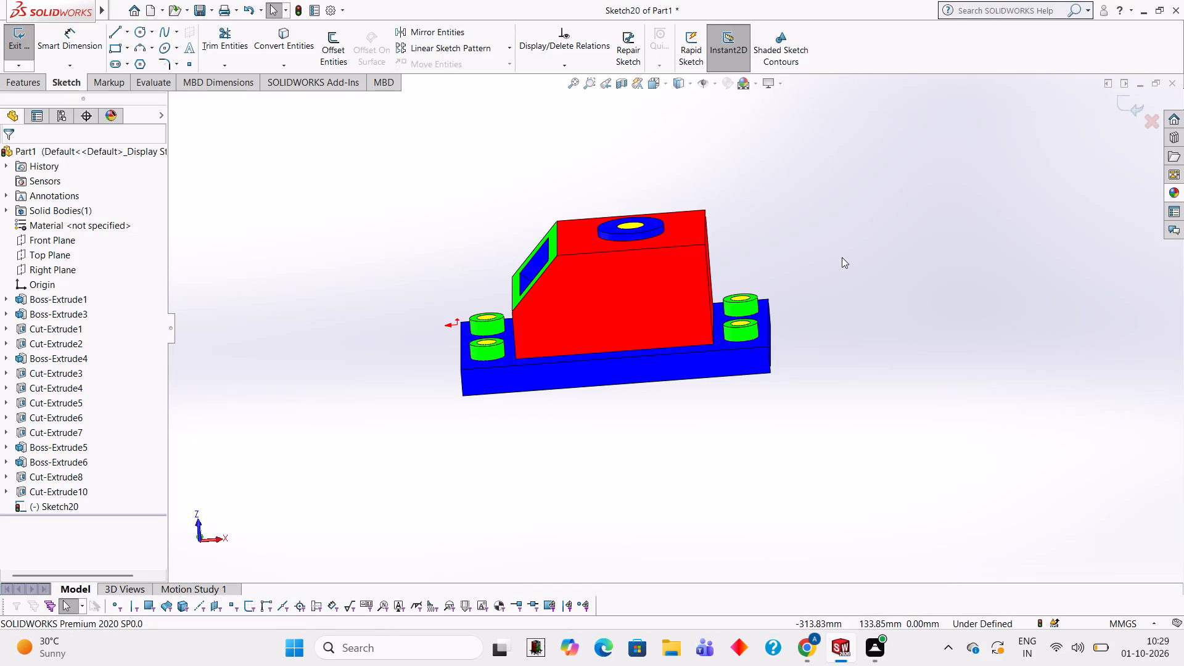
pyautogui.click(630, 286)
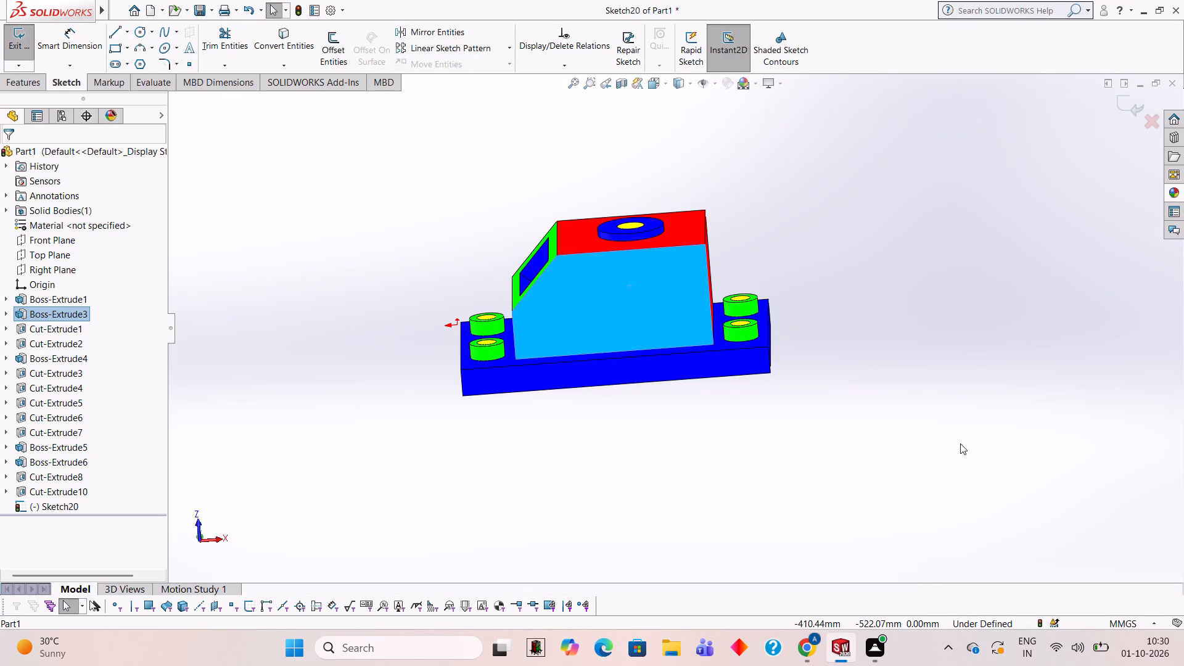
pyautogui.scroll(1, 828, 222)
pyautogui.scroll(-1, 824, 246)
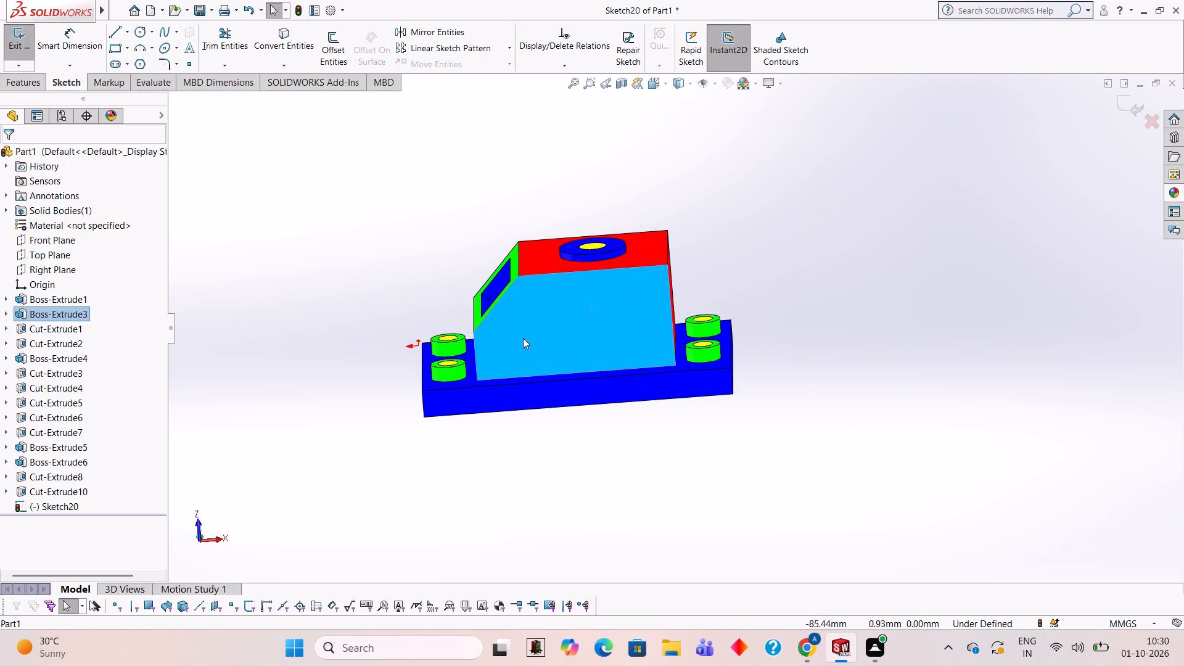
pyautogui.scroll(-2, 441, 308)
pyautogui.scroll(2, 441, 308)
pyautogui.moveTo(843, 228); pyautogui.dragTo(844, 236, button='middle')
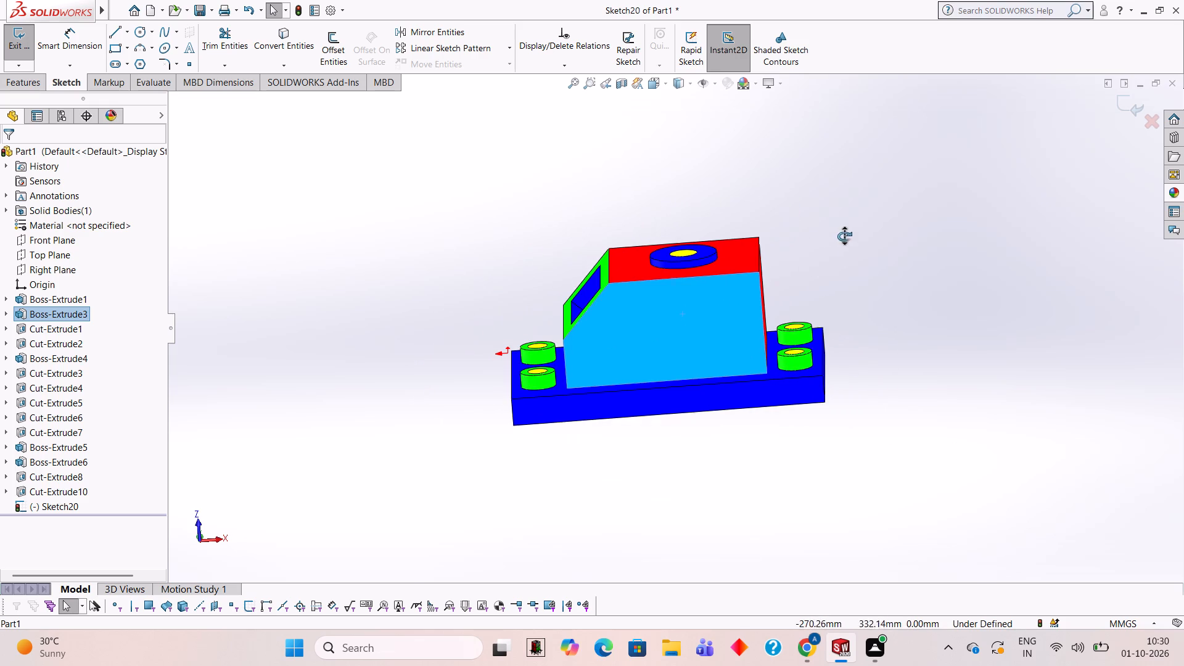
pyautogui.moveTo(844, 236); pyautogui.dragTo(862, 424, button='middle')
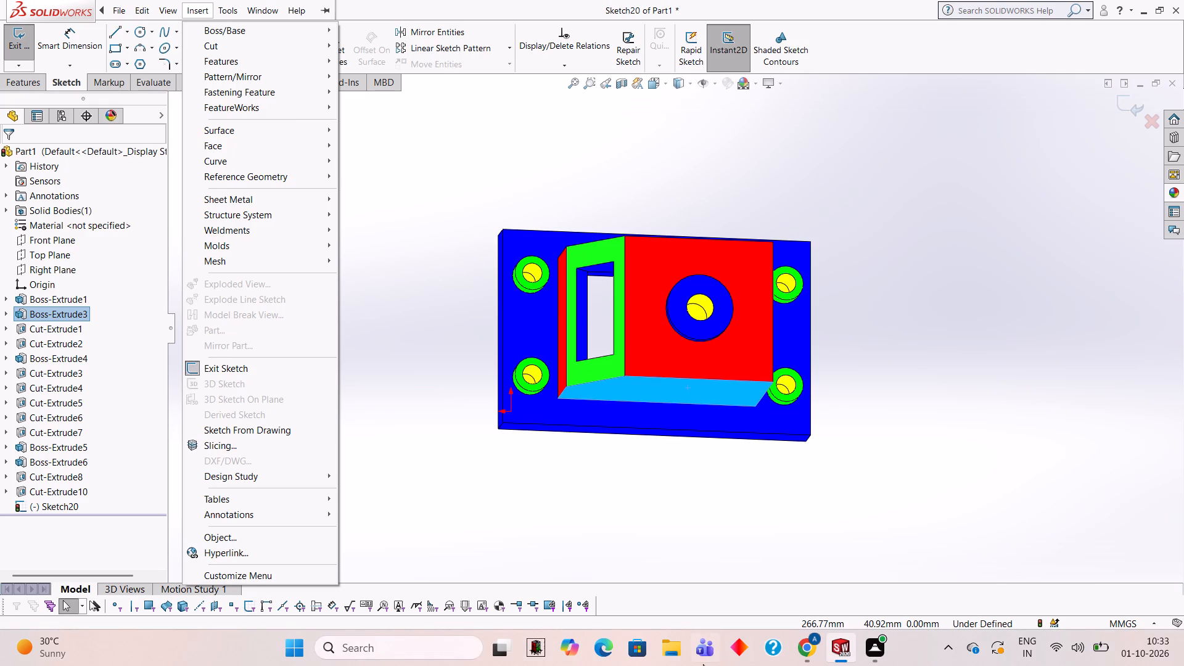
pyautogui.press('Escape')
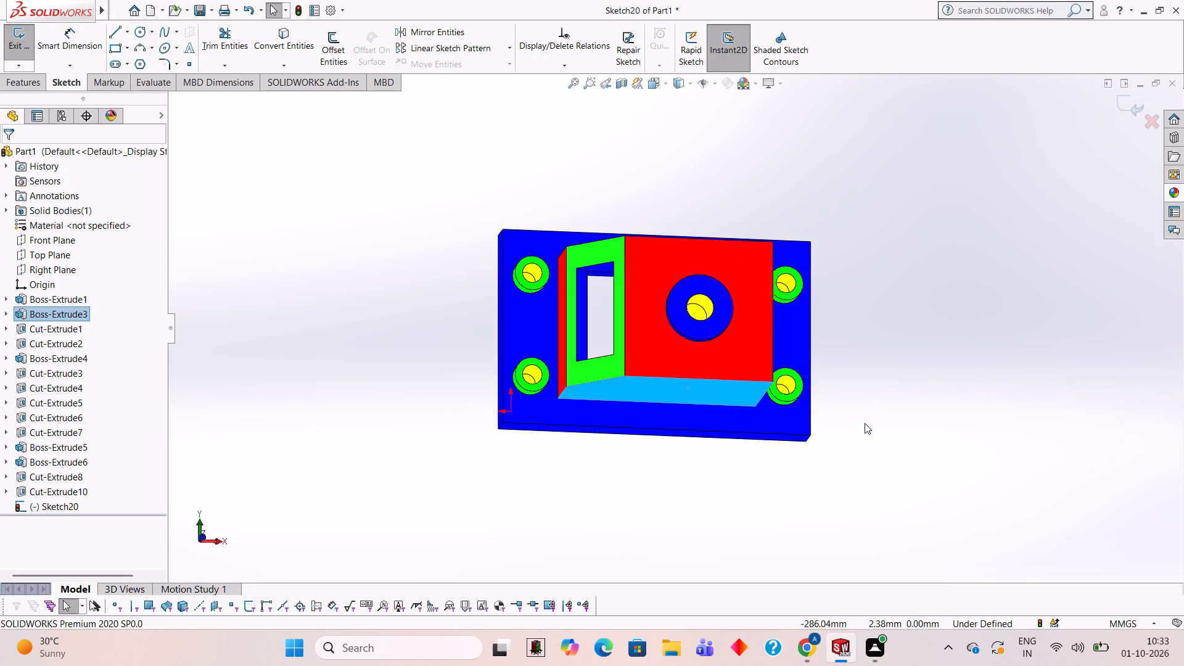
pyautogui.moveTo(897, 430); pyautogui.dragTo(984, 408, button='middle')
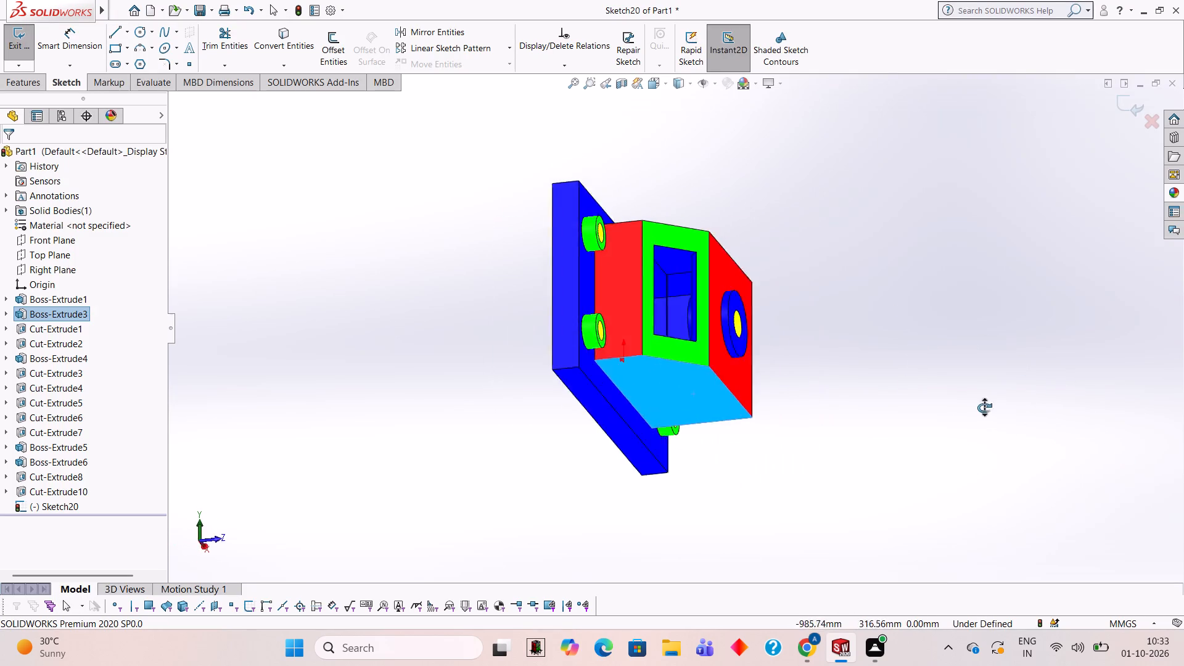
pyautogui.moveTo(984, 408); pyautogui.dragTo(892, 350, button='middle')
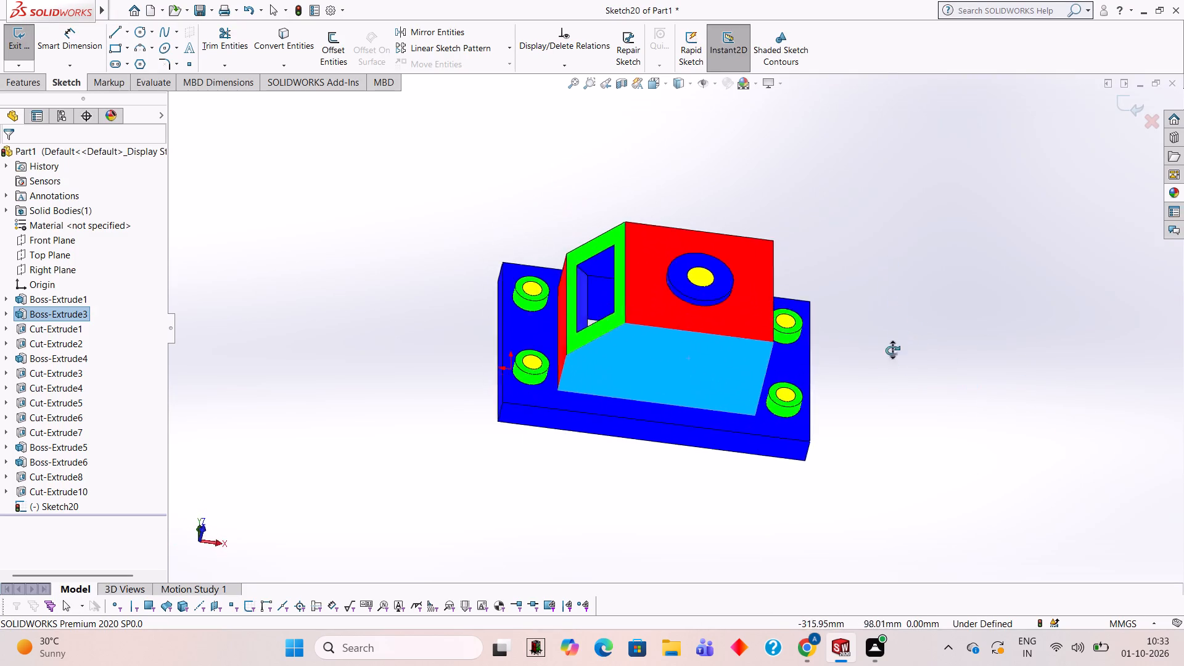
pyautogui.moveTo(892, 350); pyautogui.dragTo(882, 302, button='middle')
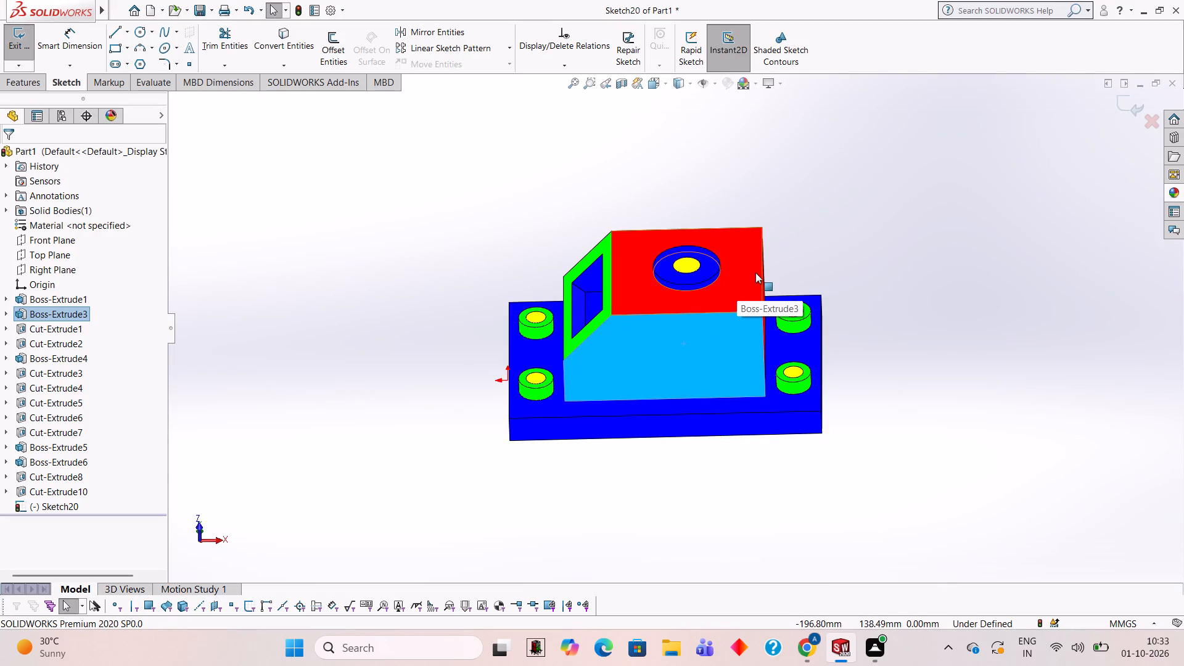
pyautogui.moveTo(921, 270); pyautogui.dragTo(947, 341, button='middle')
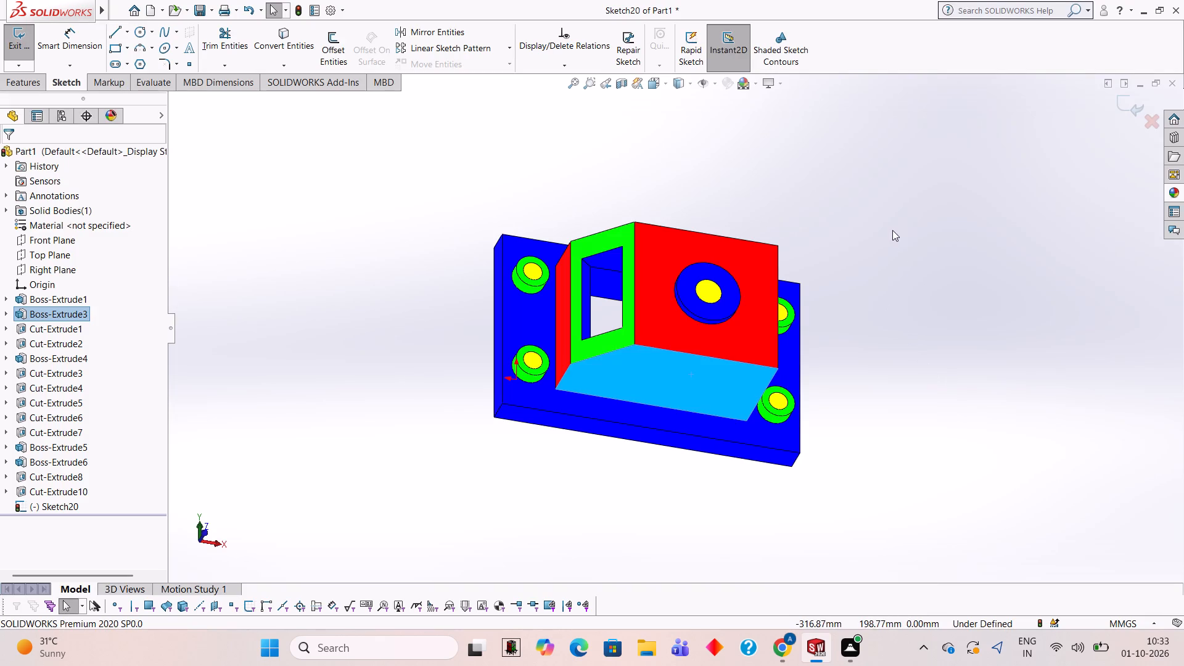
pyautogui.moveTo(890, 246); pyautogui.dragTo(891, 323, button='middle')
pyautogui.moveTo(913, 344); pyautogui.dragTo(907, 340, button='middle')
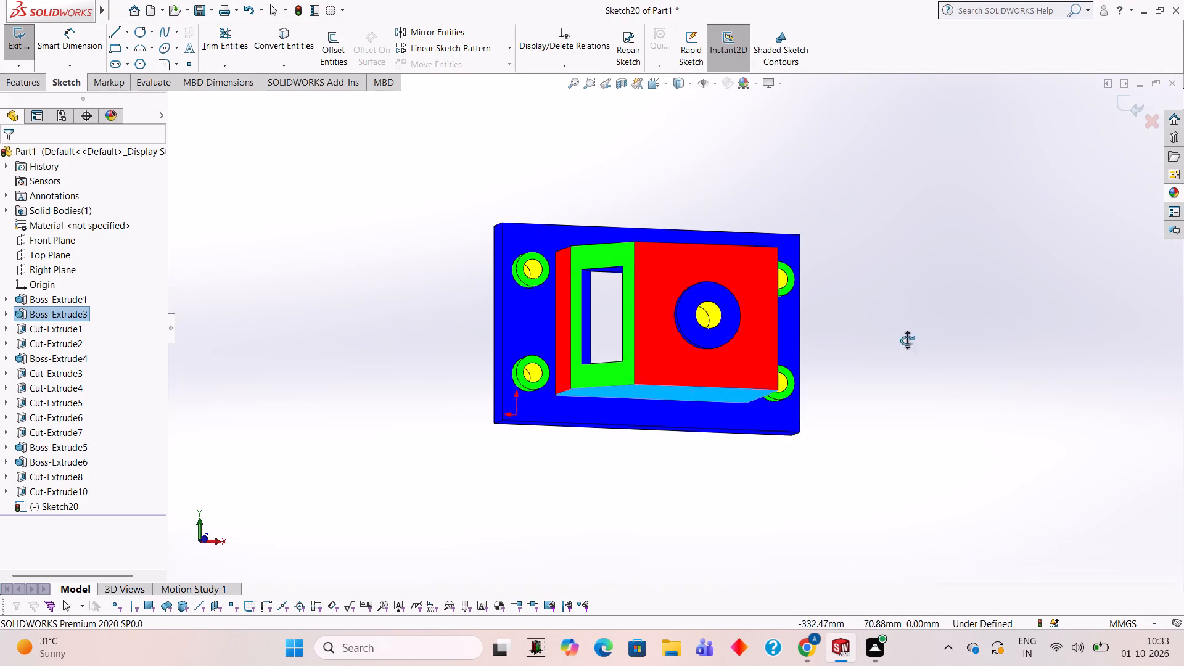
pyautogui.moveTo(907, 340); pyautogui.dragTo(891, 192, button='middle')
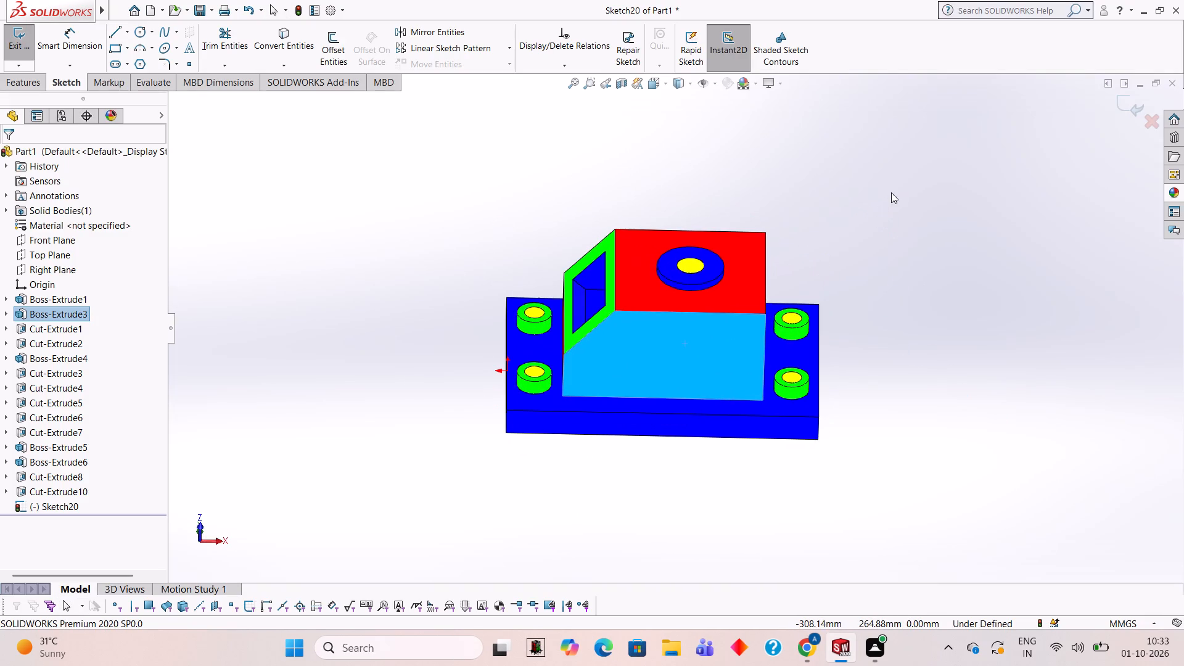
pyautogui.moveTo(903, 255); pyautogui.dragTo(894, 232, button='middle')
# Exit the open sketch, Sketch20, and return to the part.
pyautogui.click(1131, 94)
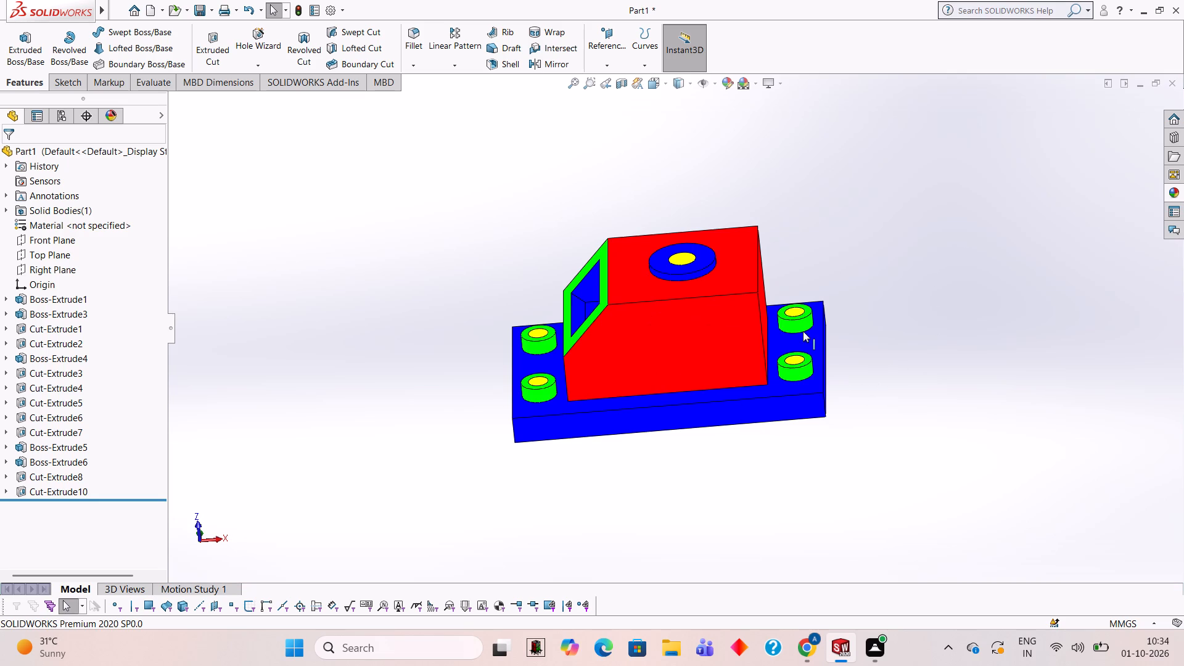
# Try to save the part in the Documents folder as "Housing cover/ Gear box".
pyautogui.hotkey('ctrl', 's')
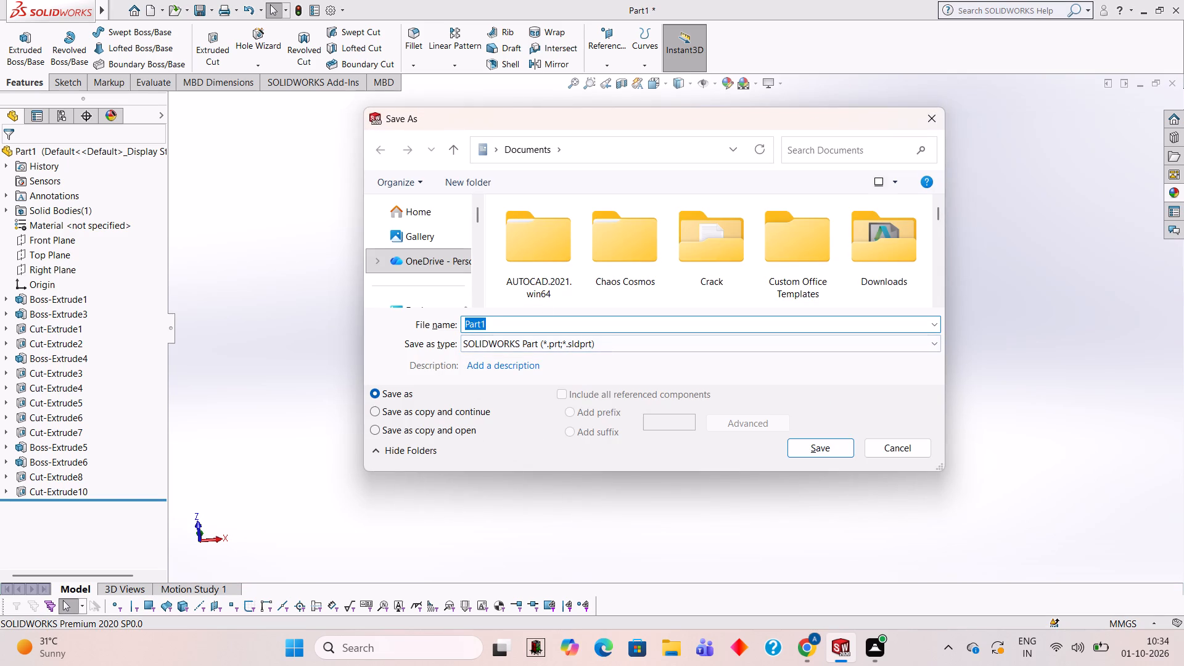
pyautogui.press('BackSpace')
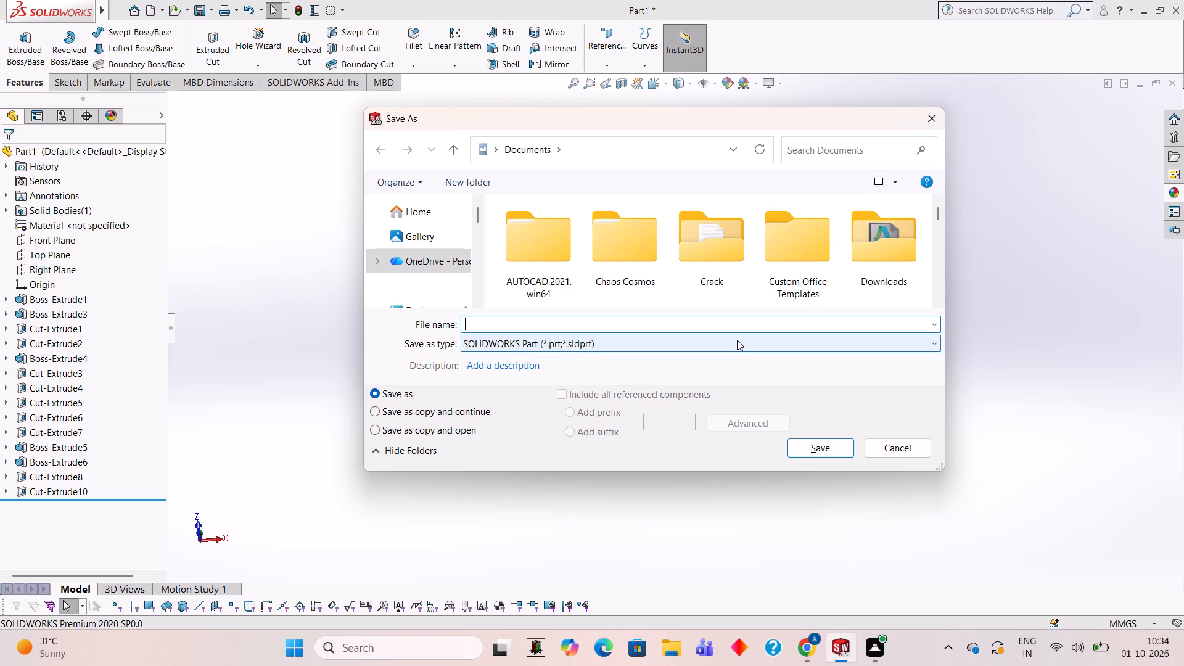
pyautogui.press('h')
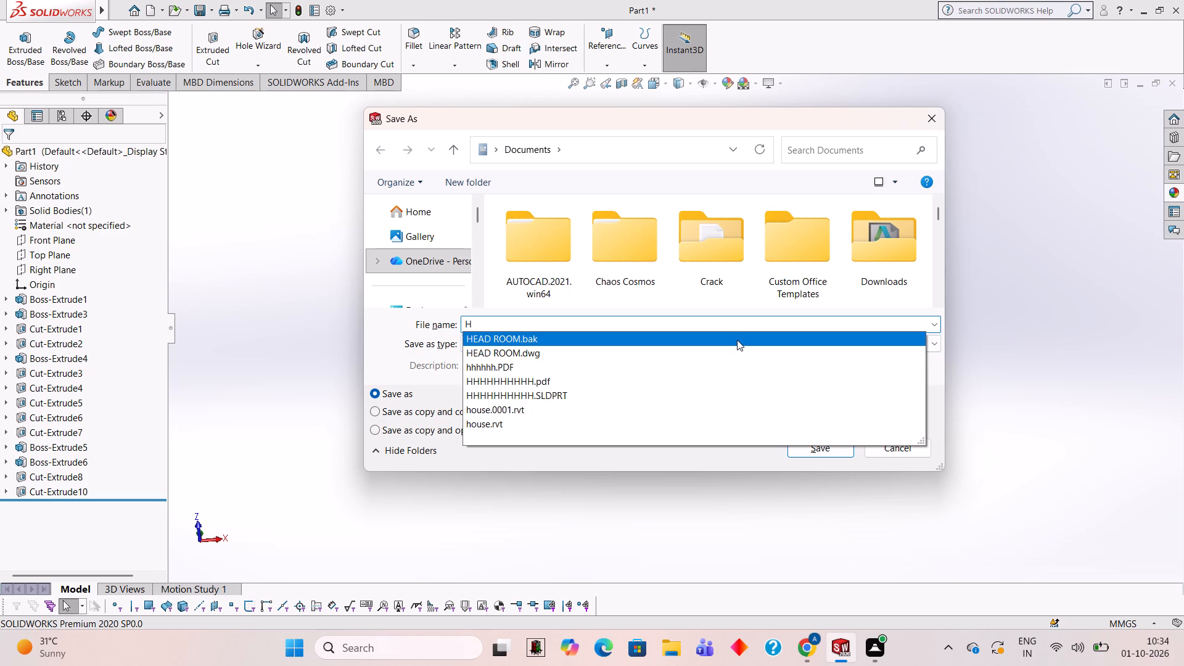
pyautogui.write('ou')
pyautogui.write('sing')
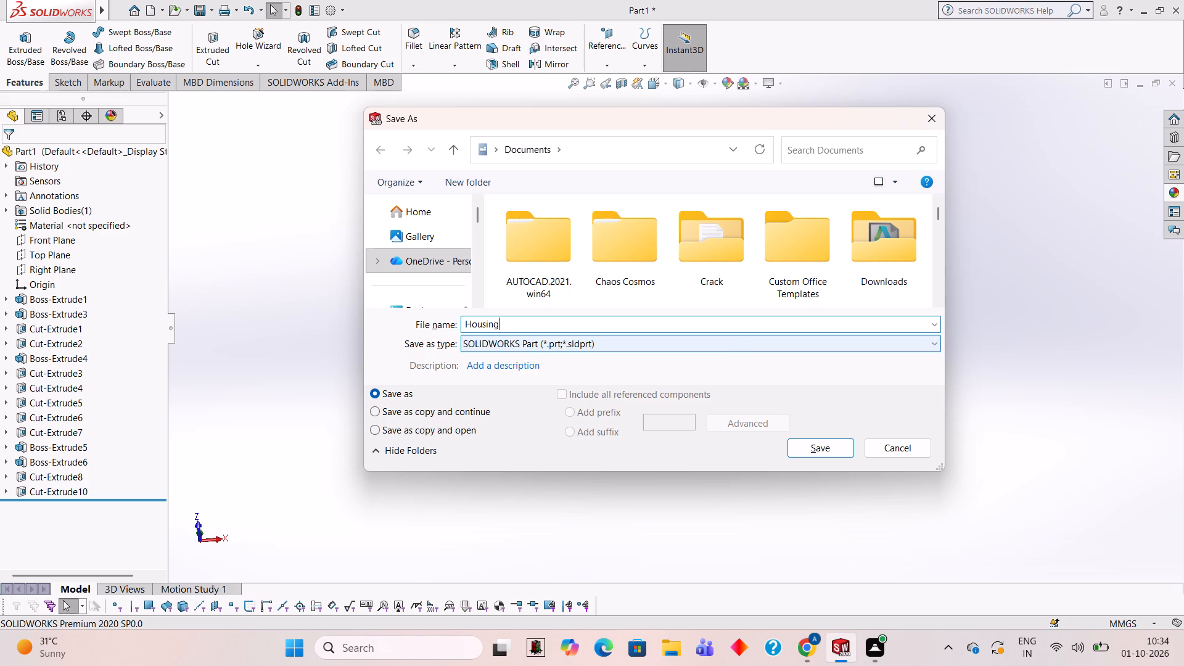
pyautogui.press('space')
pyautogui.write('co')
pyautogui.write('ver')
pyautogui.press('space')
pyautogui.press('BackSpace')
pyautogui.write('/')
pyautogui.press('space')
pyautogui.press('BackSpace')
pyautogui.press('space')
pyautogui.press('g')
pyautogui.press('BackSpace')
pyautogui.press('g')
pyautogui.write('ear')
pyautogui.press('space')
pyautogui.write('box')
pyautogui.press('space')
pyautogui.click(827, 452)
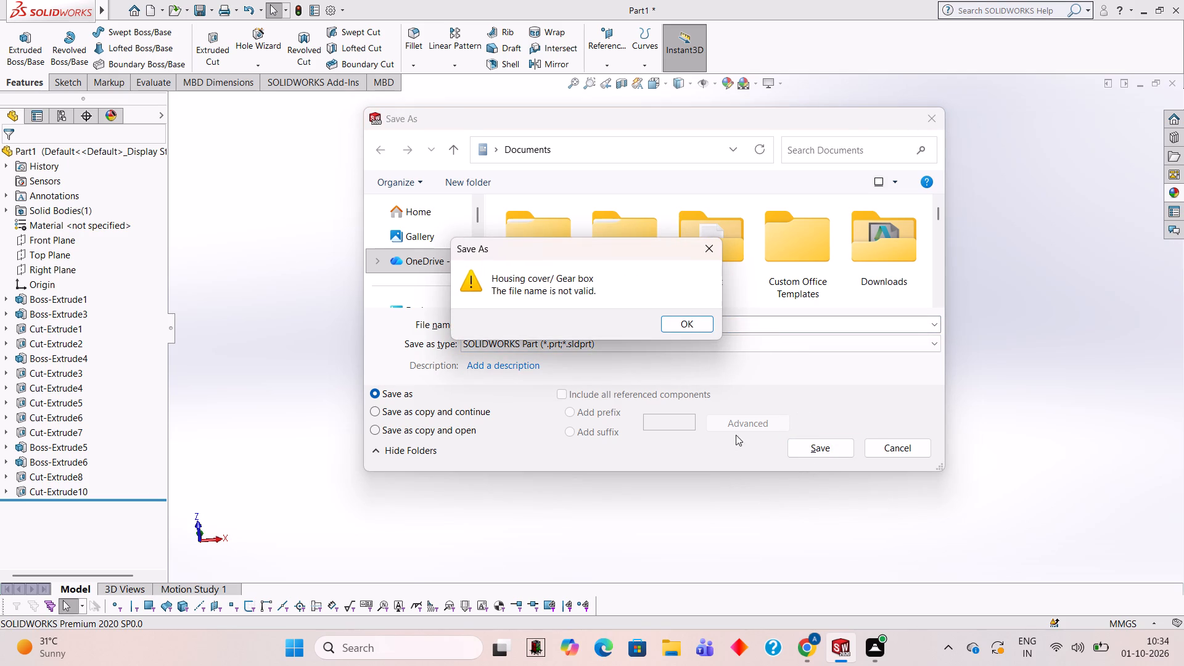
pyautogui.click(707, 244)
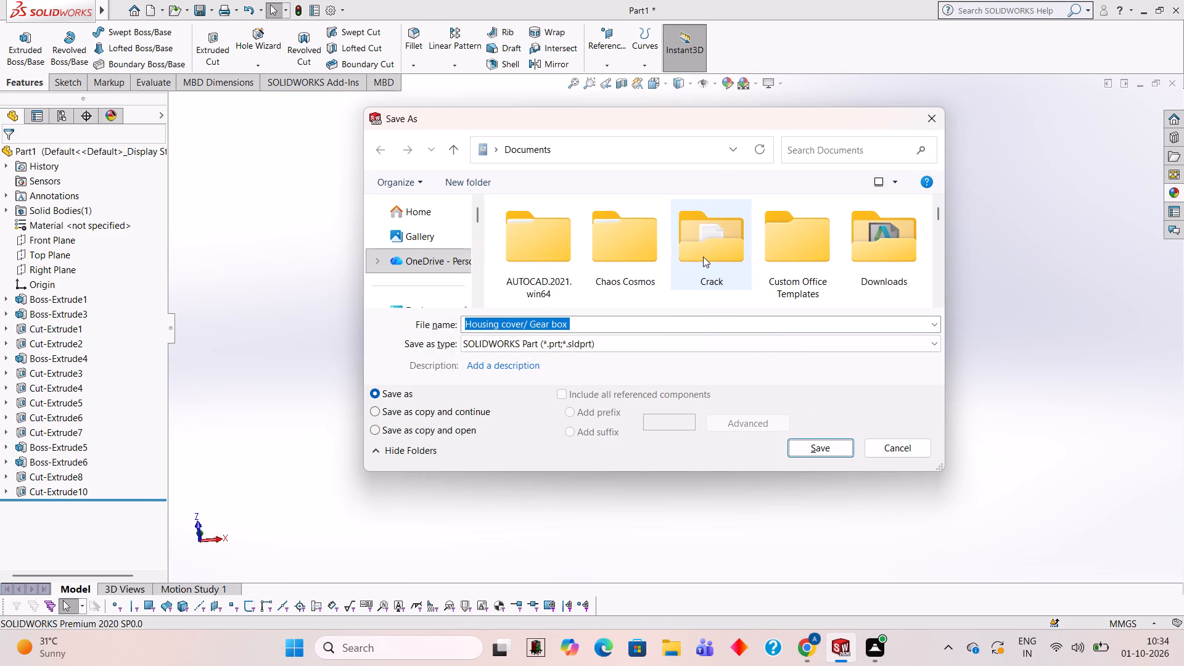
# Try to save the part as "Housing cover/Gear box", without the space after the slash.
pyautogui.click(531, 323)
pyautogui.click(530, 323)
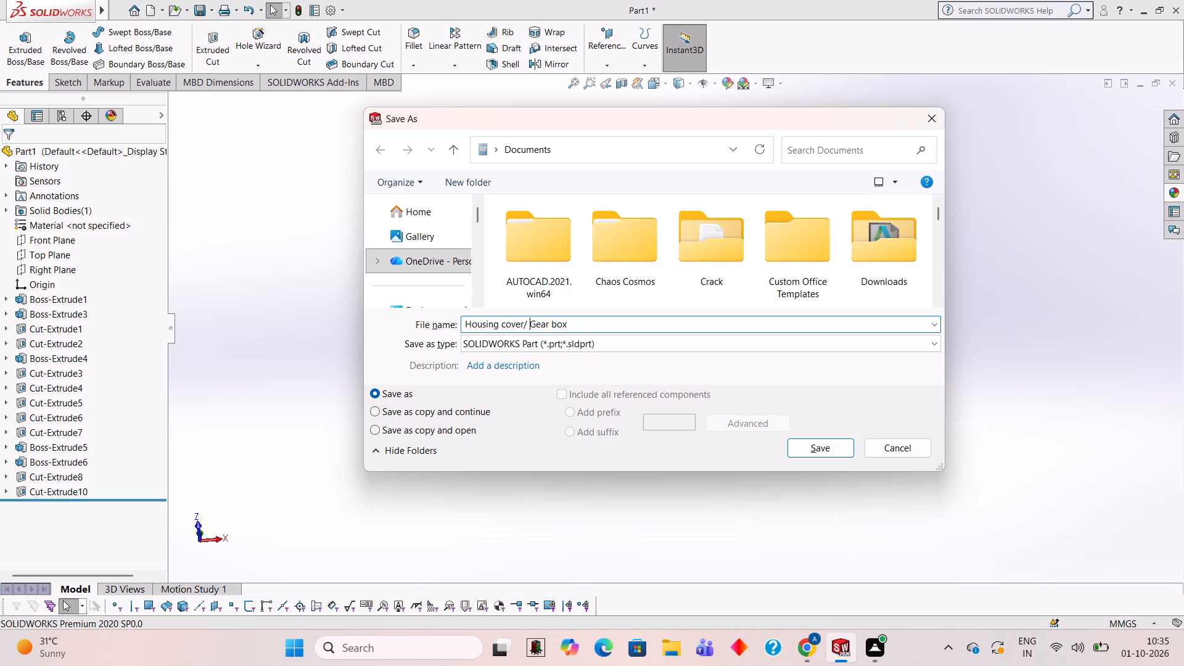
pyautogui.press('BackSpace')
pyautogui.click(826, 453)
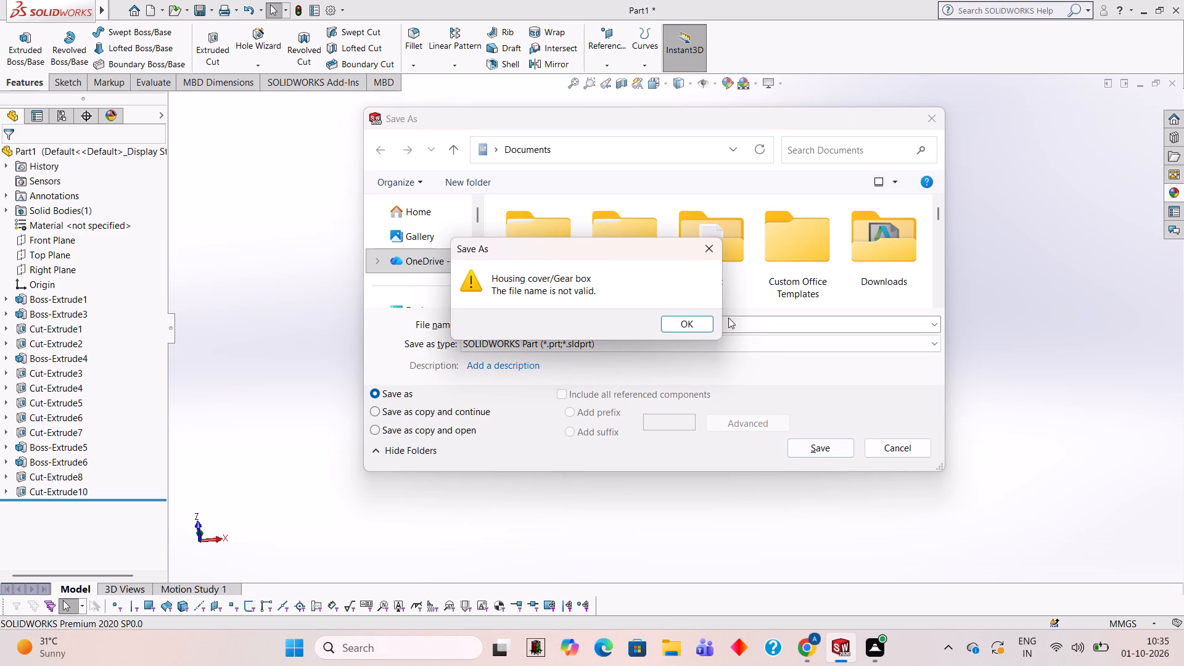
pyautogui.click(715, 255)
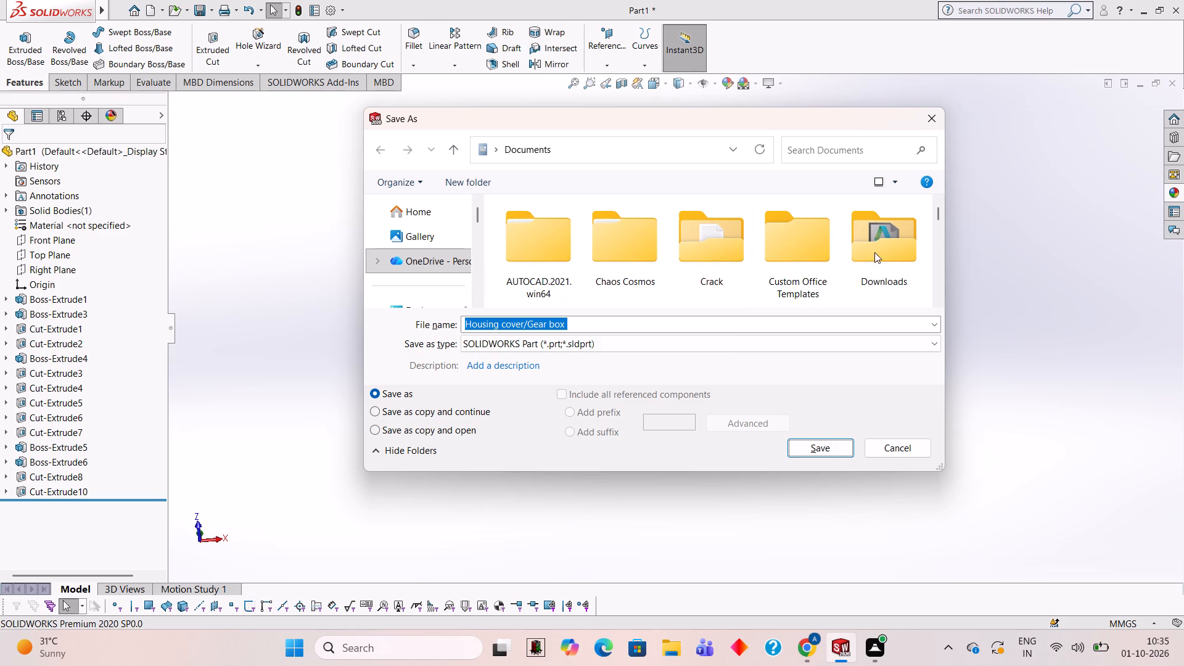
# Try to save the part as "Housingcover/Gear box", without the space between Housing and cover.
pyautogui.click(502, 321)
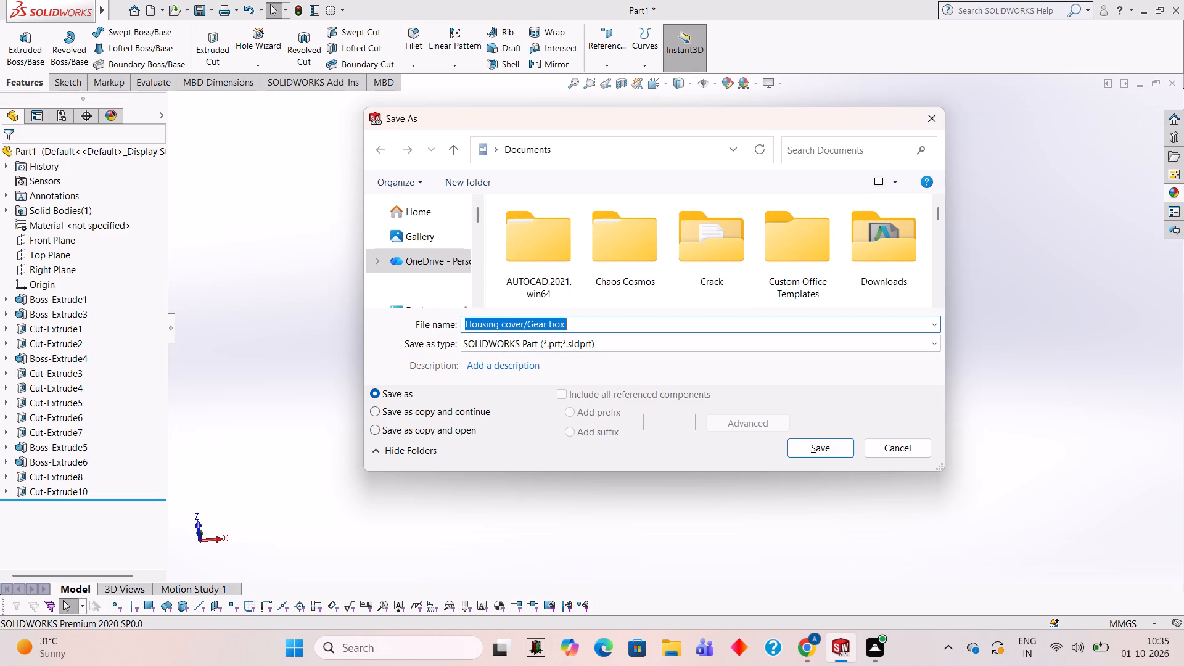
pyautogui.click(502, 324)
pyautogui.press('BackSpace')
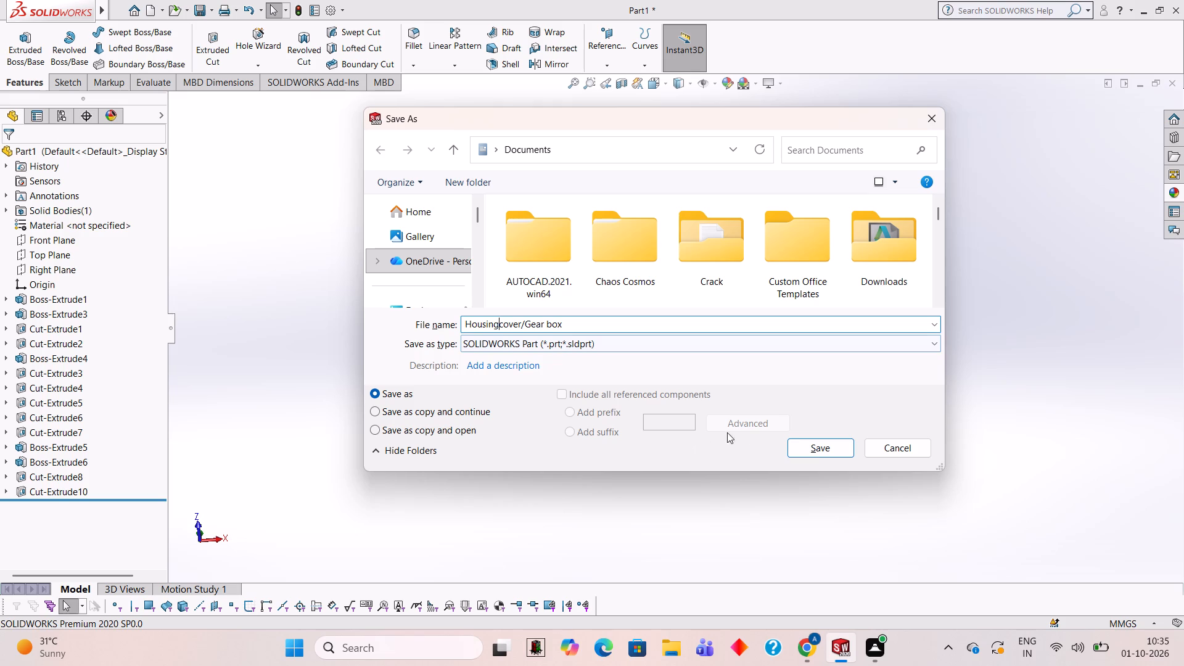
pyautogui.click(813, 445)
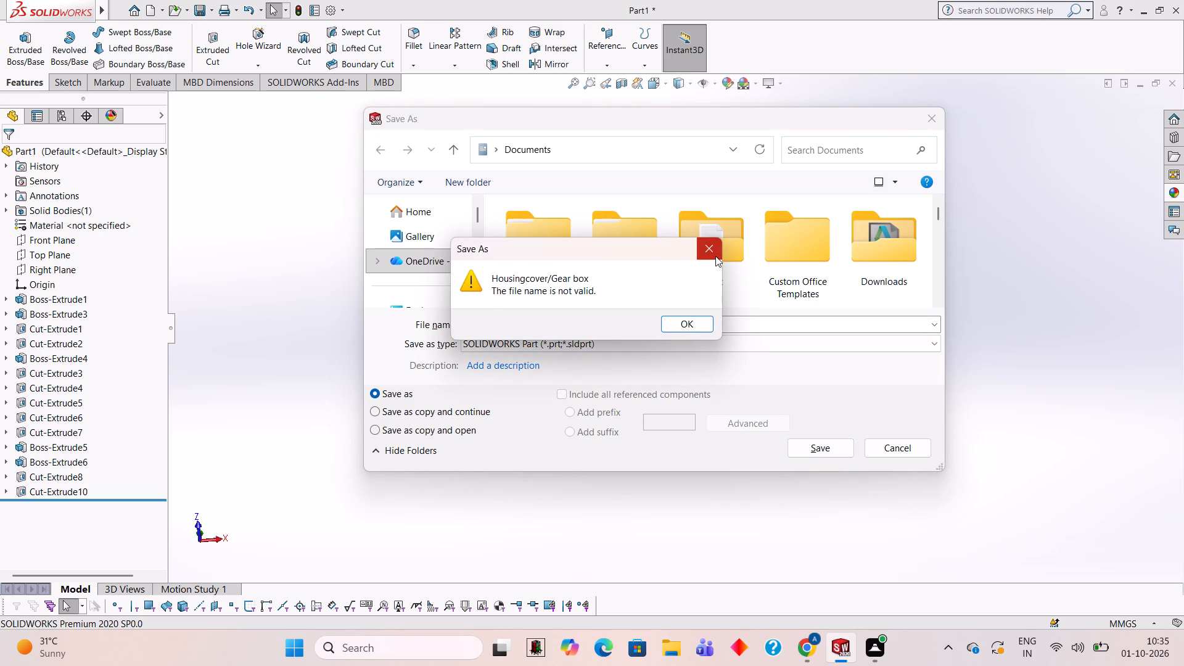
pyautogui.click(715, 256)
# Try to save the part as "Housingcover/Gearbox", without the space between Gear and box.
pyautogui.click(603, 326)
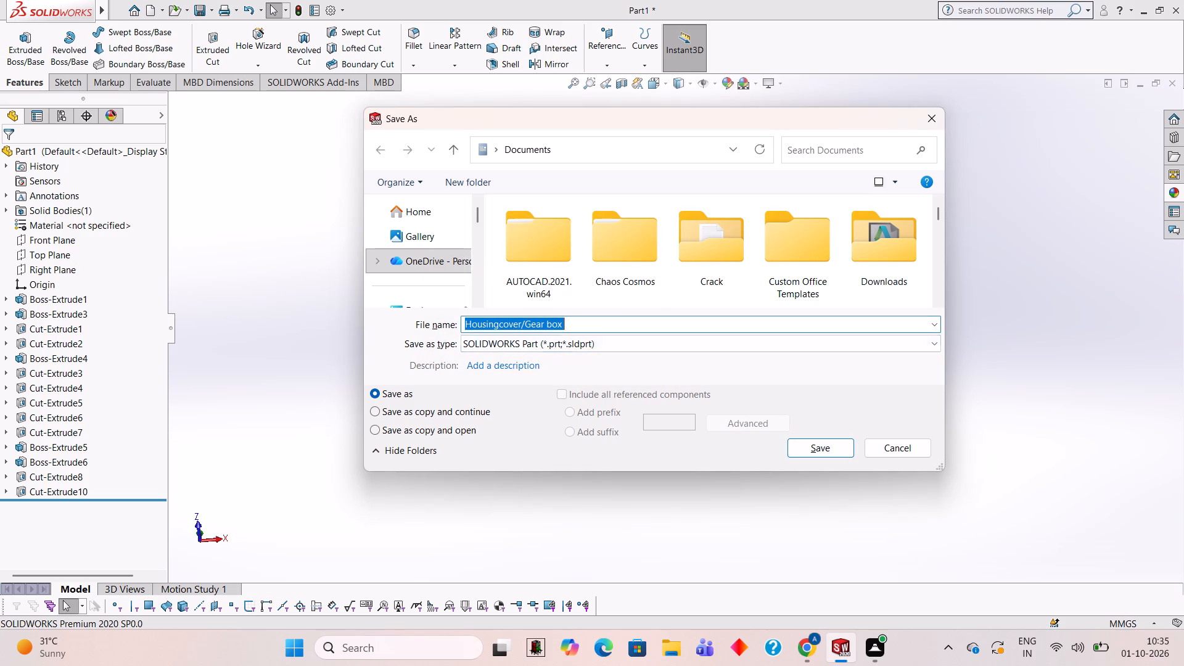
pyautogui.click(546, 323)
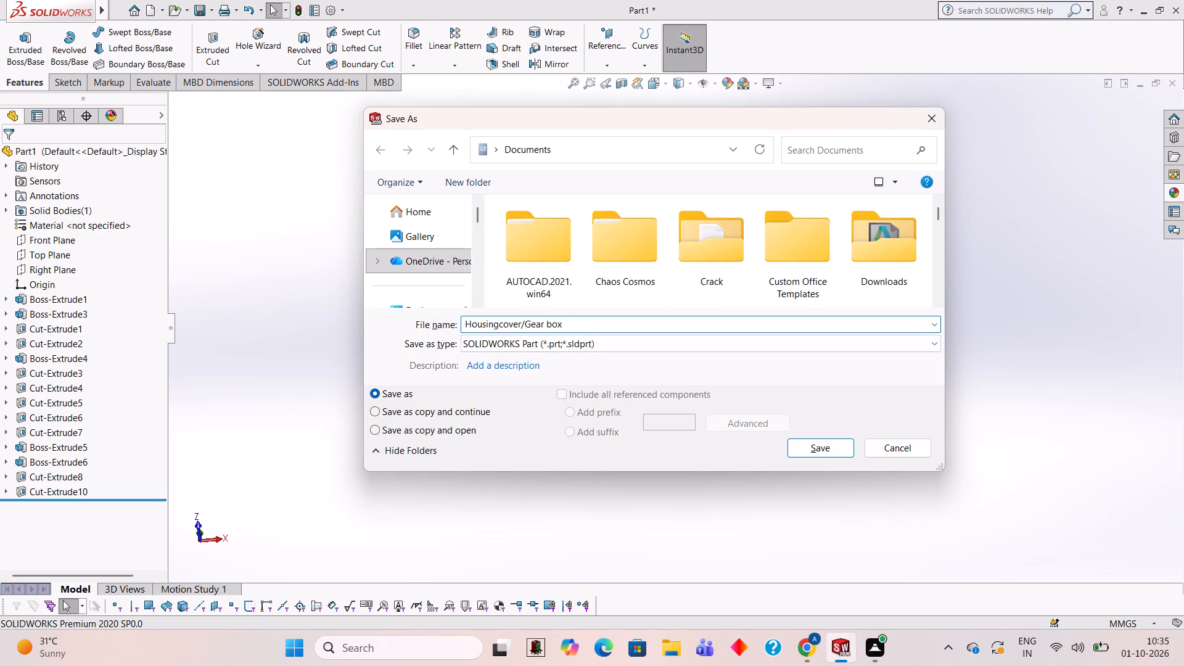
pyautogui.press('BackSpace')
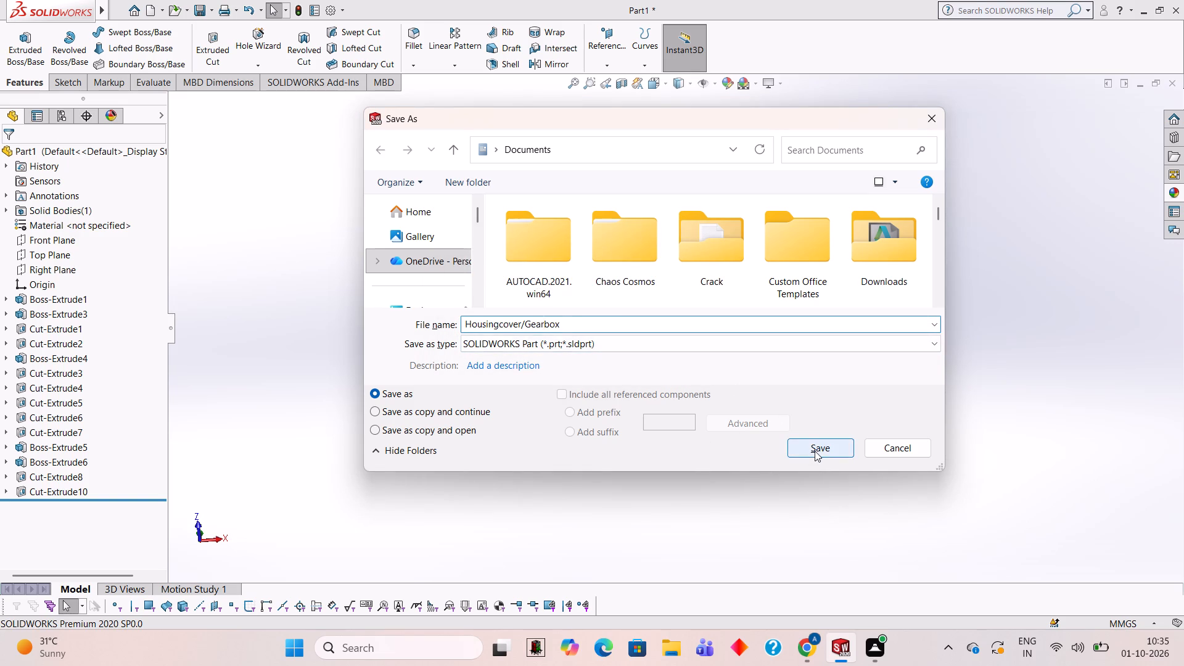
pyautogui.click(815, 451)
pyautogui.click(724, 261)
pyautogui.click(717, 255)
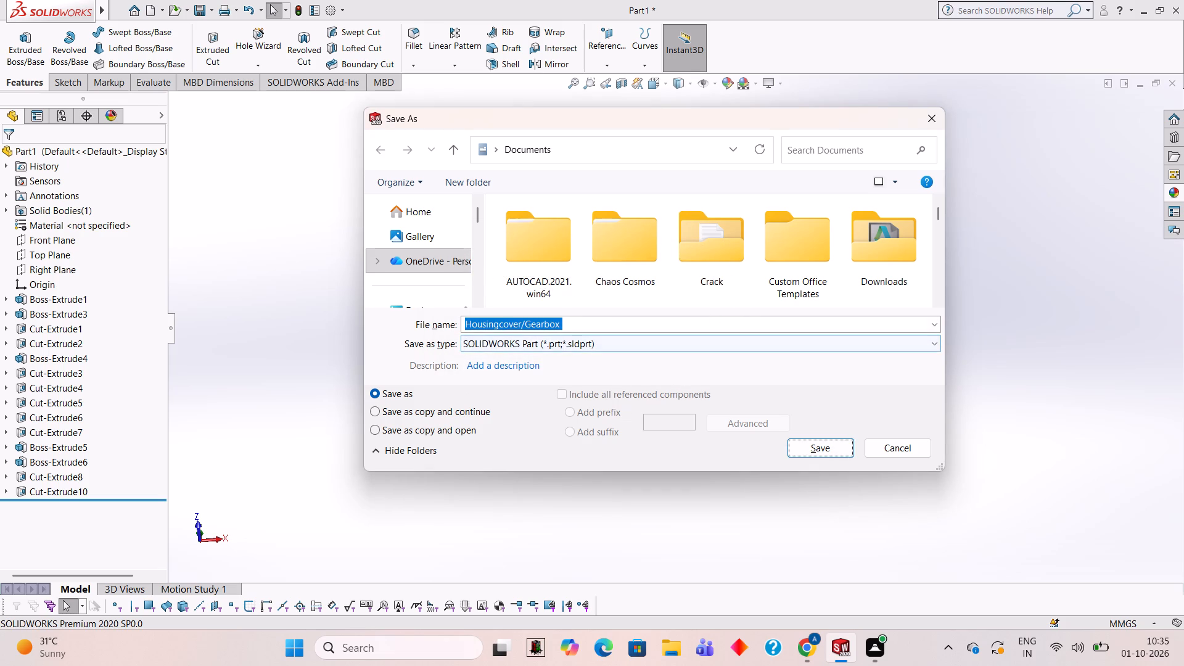
# Save the part in the Documents folder as HOUSINGCOVERGEARBOX, without slash or spaces, keeping the SOLIDWORKS Part file type.
pyautogui.press('BackSpace')
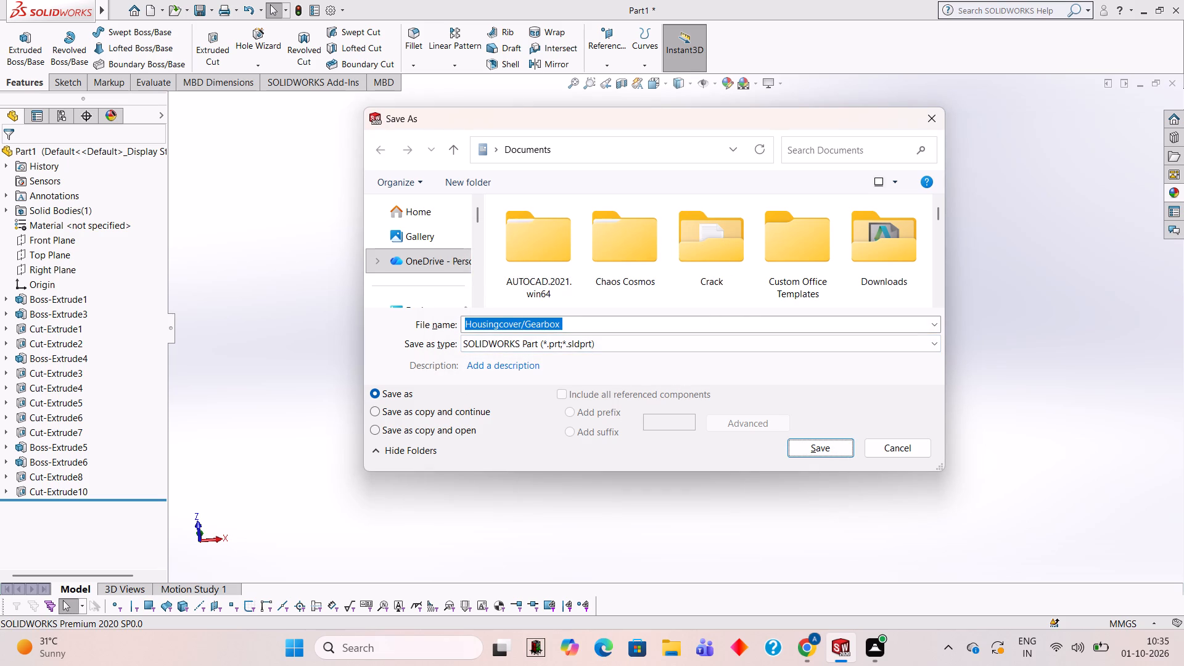
pyautogui.click(676, 338)
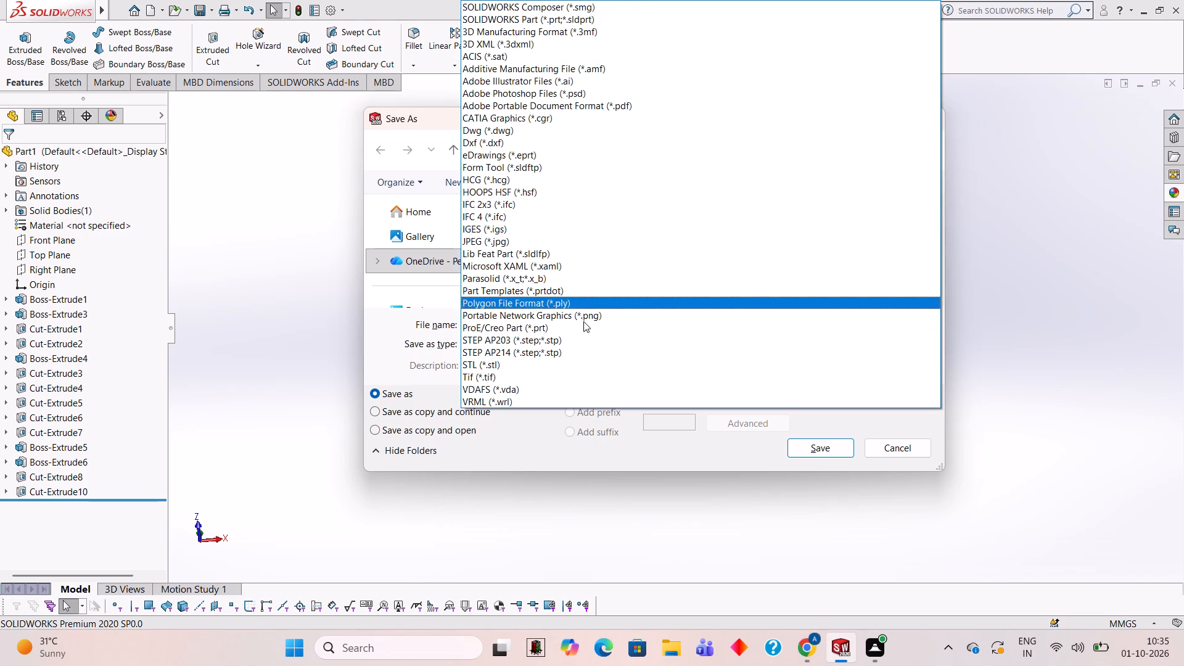
pyautogui.press('Escape')
pyautogui.click(647, 329)
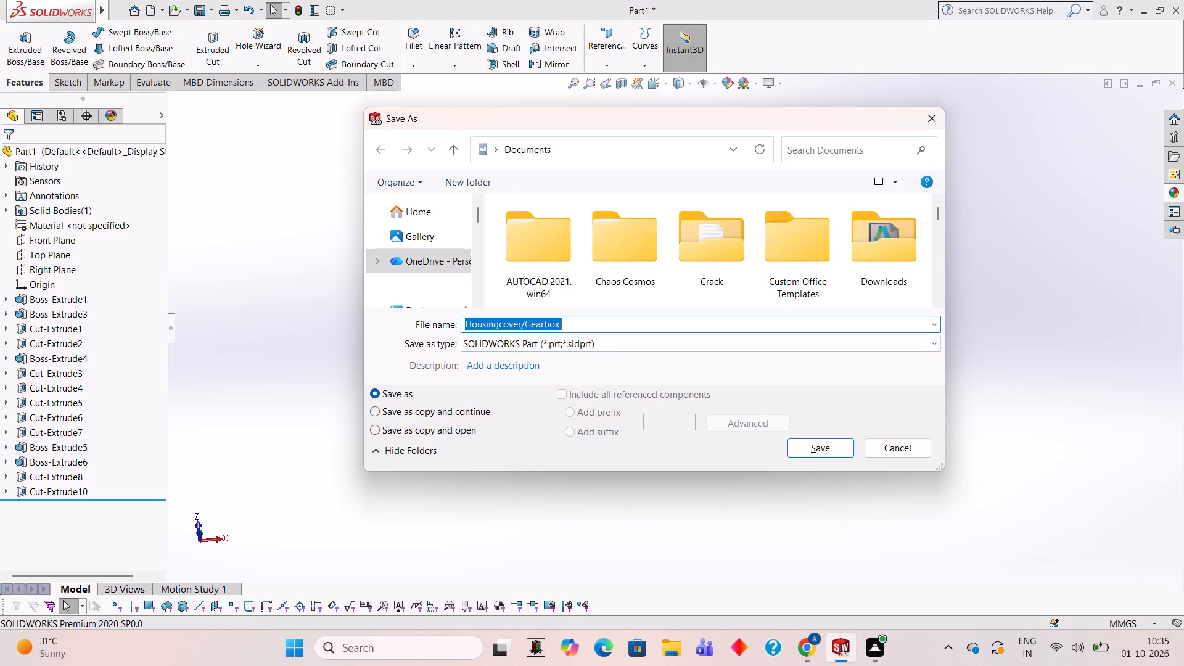
pyautogui.press('BackSpace')
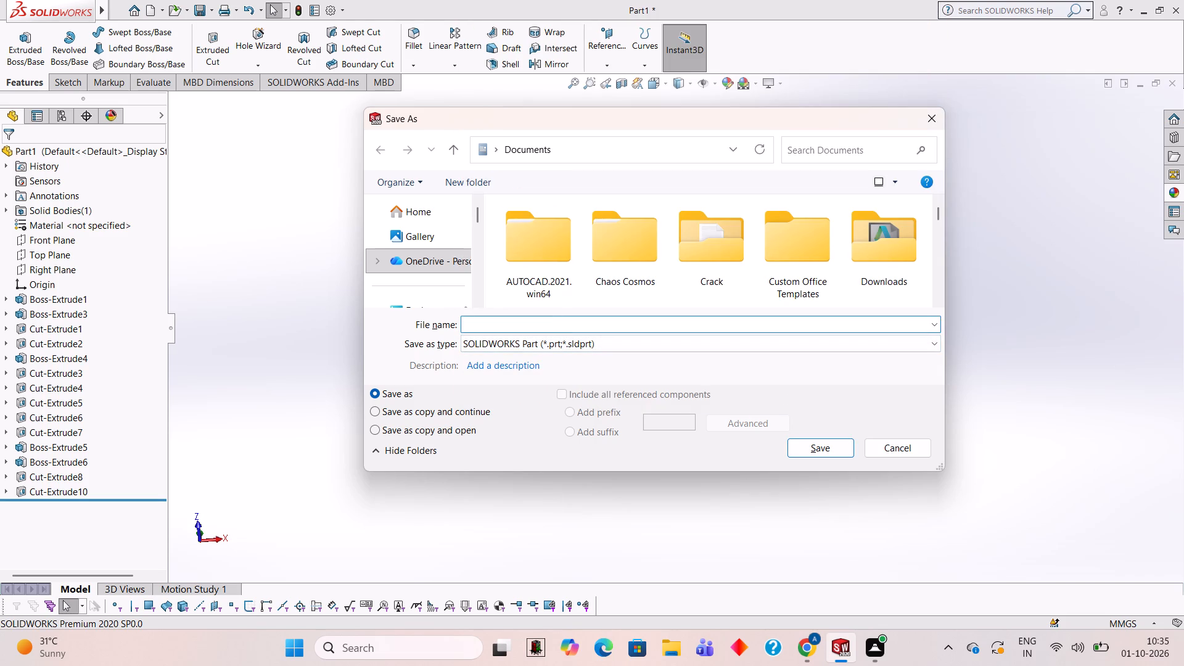
pyautogui.press('h')
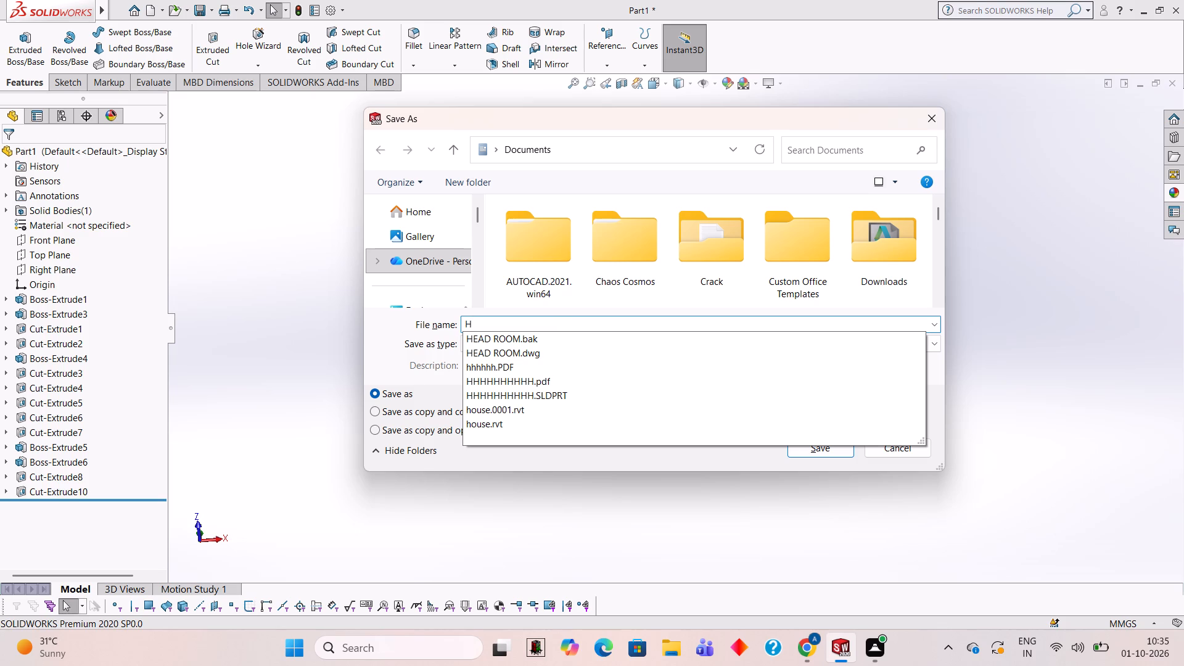
pyautogui.press('o')
pyautogui.write('USIN')
pyautogui.write('G')
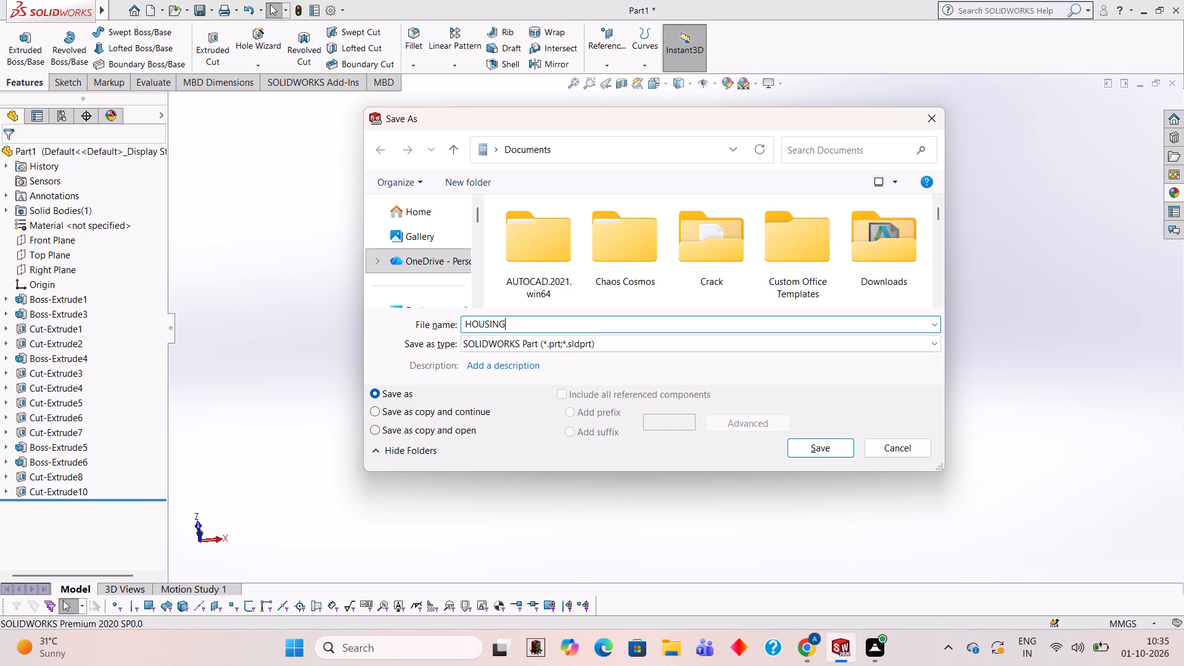
pyautogui.press('space')
pyautogui.press('BackSpace')
pyautogui.press('c')
pyautogui.press('o')
pyautogui.write('VER')
pyautogui.press('g')
pyautogui.write('EARBOX')
pyautogui.press('Return')
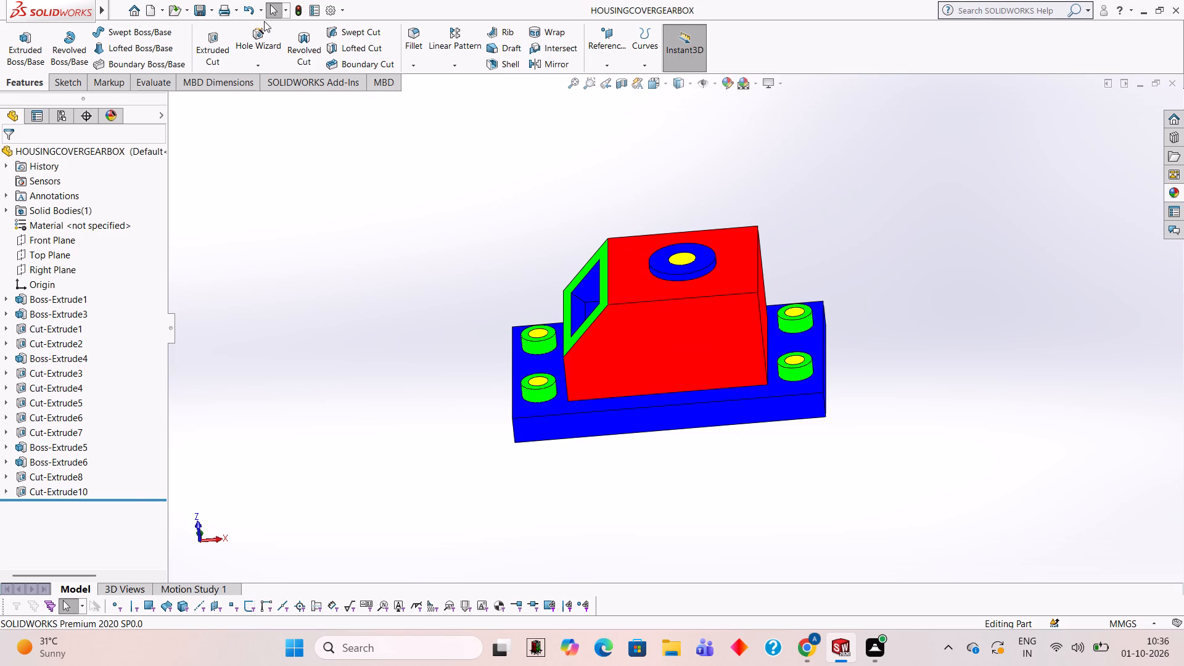
# Save a copy of the part as an Adobe Portable Document Format (*.pdf) file named HOUSINGCOVERGEARBOX in Documents.
pyautogui.click(208, 14)
pyautogui.click(220, 41)
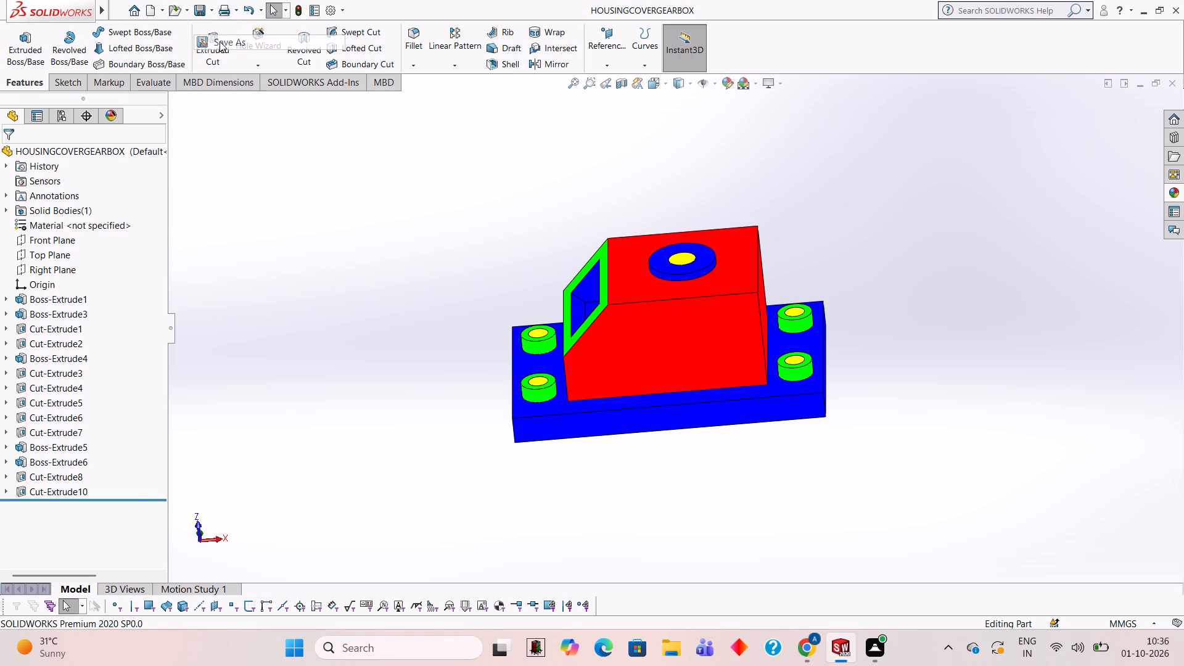
pyautogui.click(649, 346)
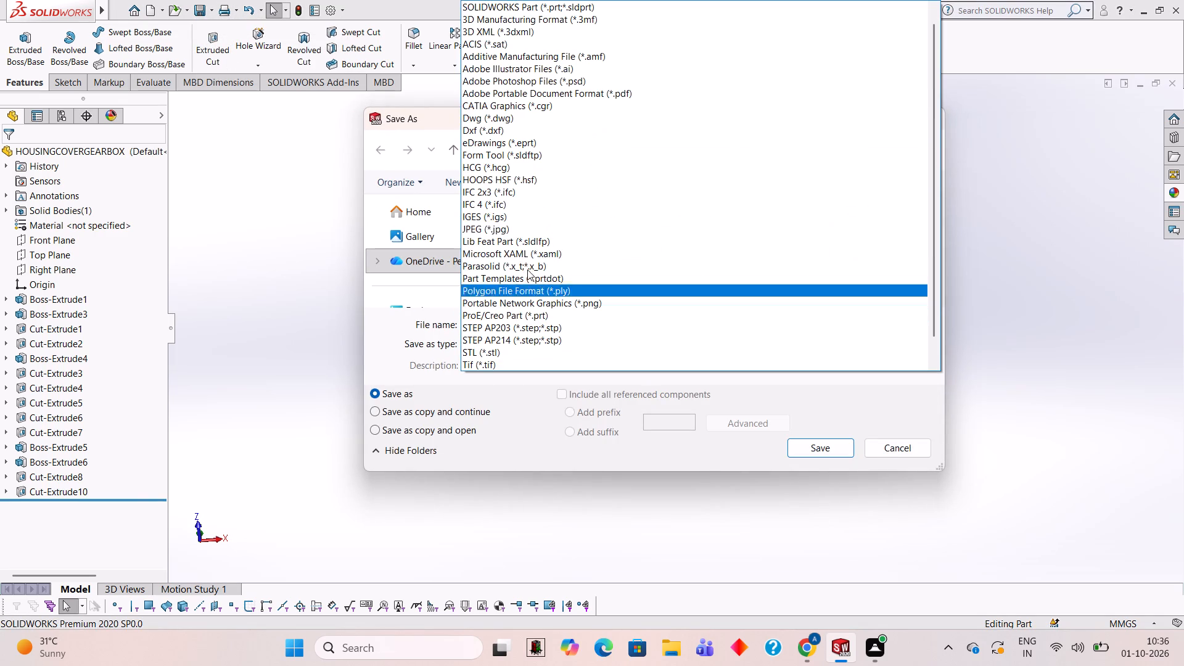
pyautogui.click(557, 97)
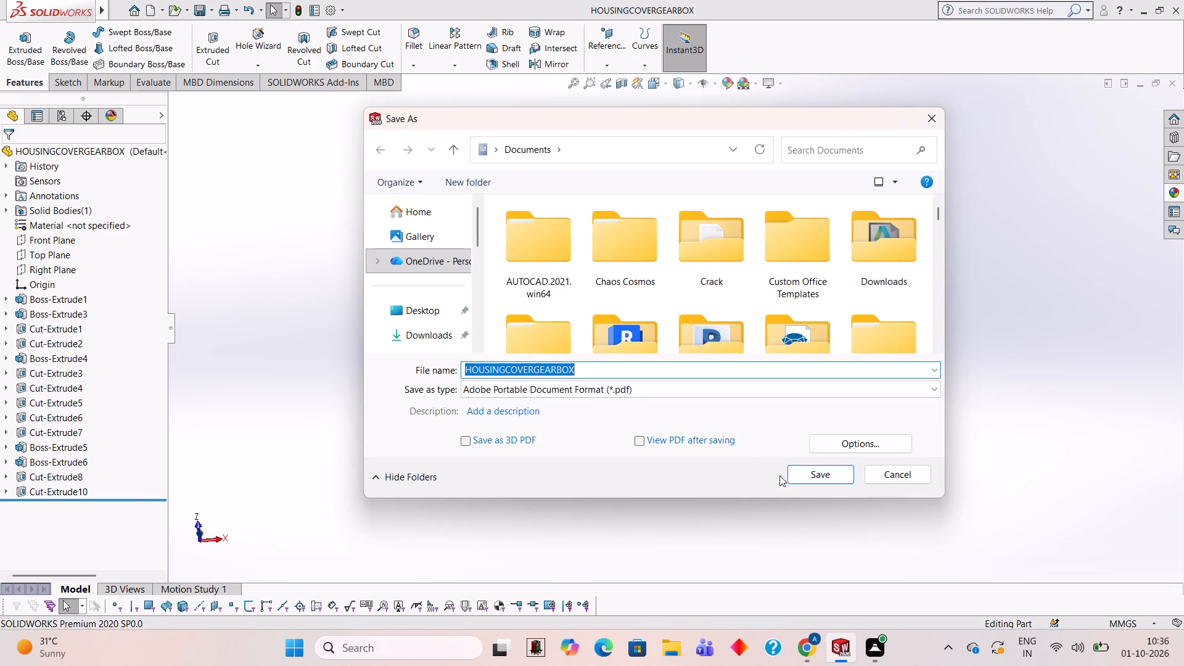
pyautogui.click(817, 472)
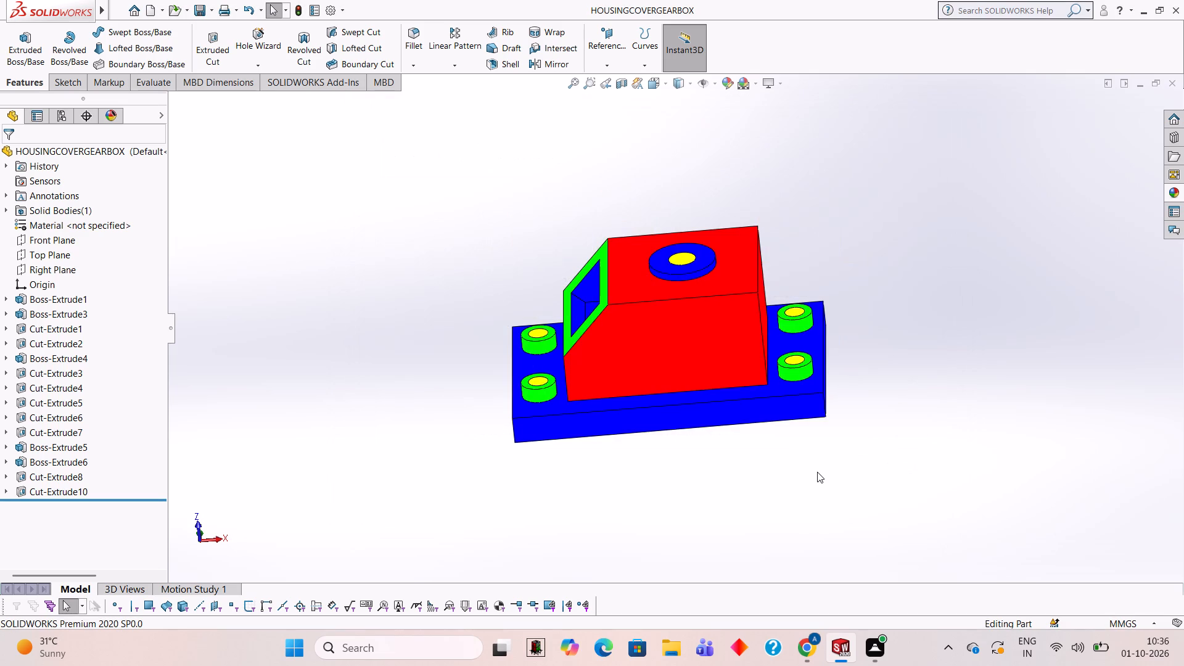